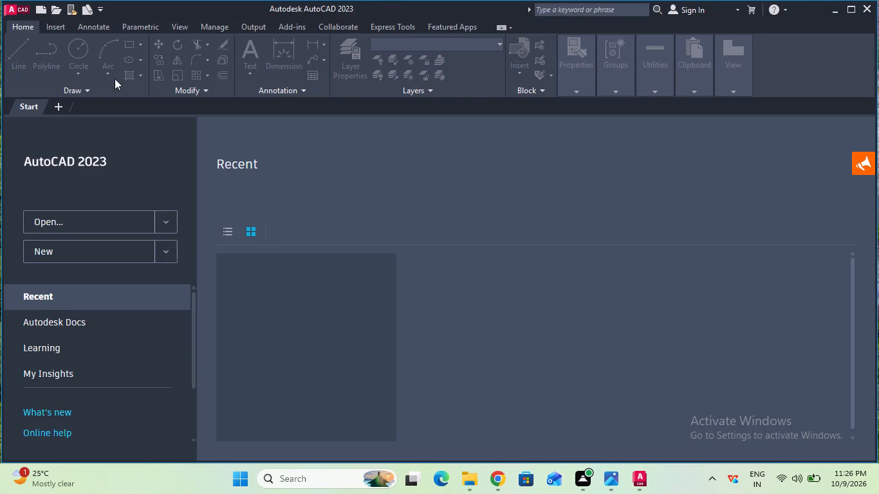
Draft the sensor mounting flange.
Create a new blank drawing.
left_click(111, 248)
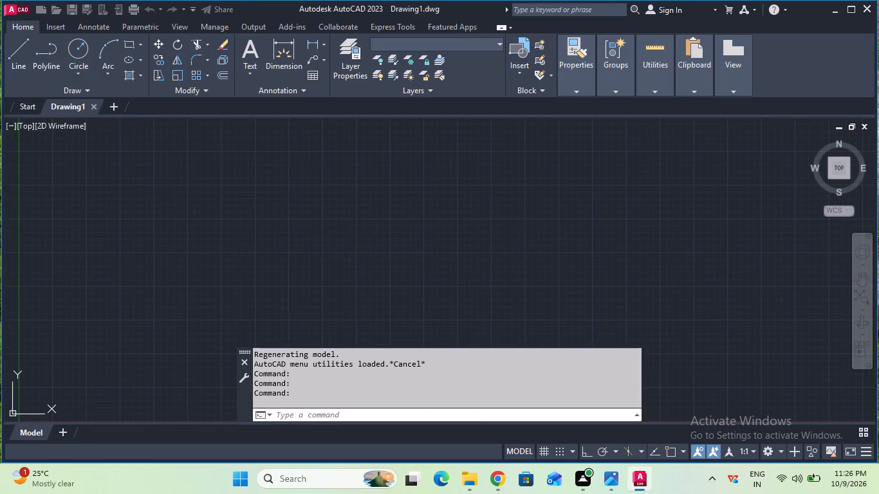
Turn on command history logging with LOGFILEON.
left_click(355, 414)
type("log")
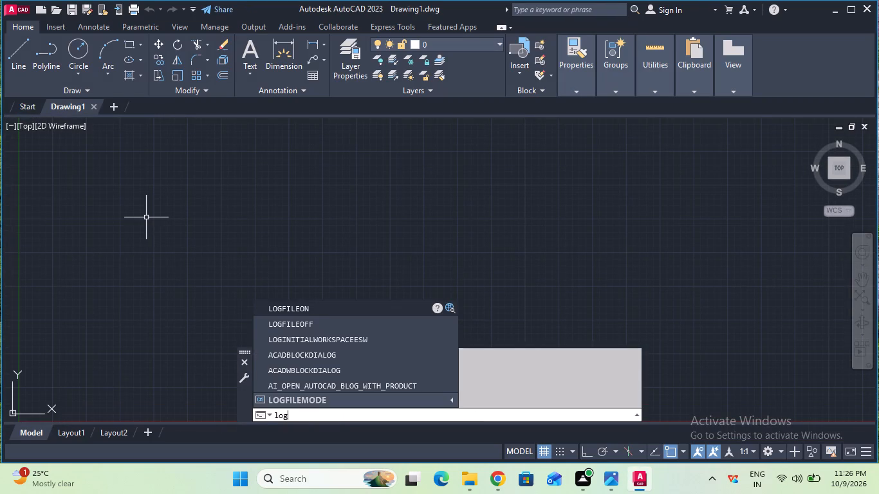
left_click(334, 307)
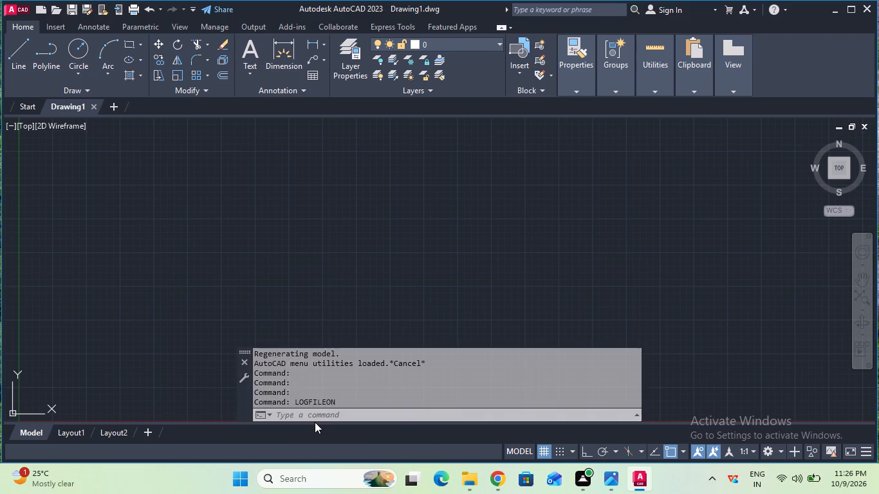
Configure the drawing units with a length precision of 0 and an insertion scale in millimeters.
left_click(315, 422)
left_click(315, 416)
type("unit")
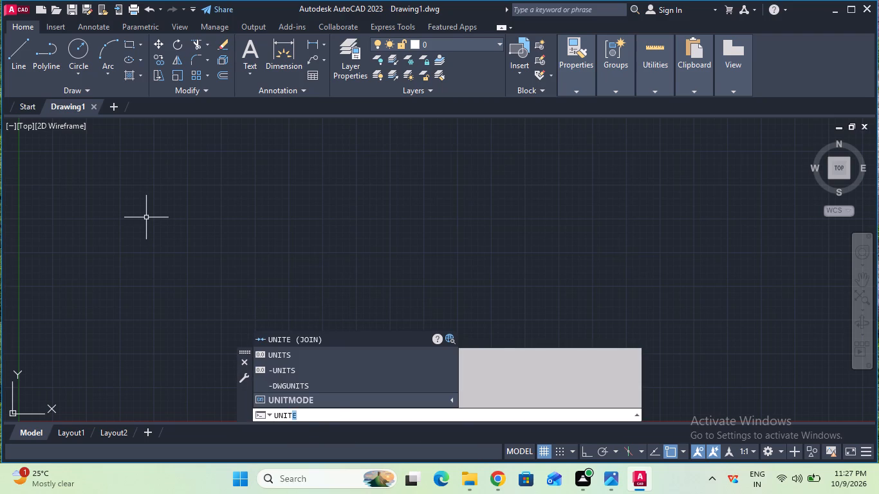
left_click(312, 351)
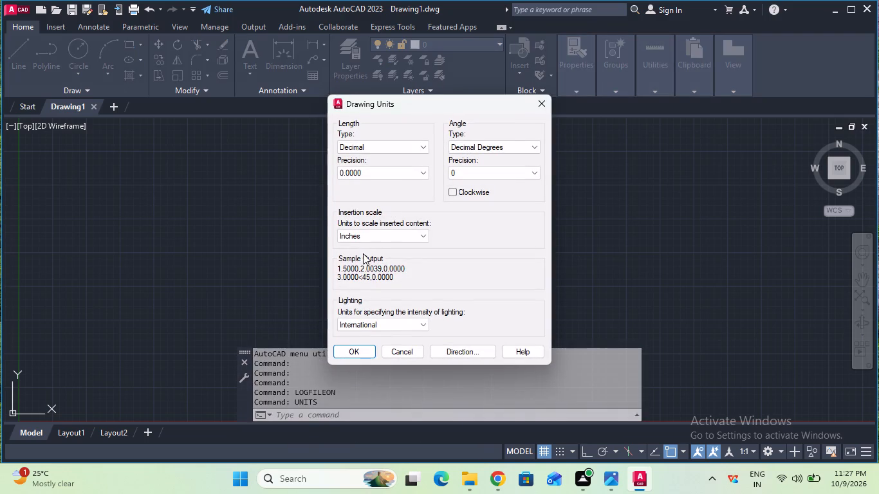
left_click(402, 176)
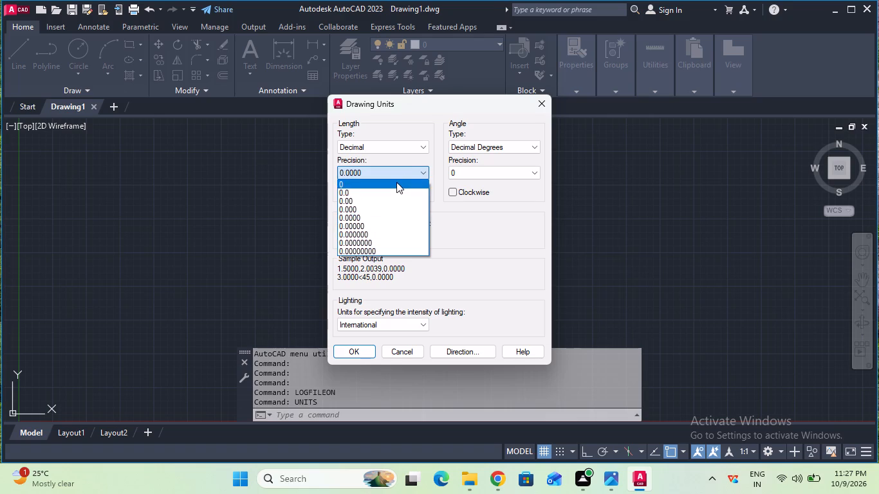
left_click(396, 182)
left_click(392, 238)
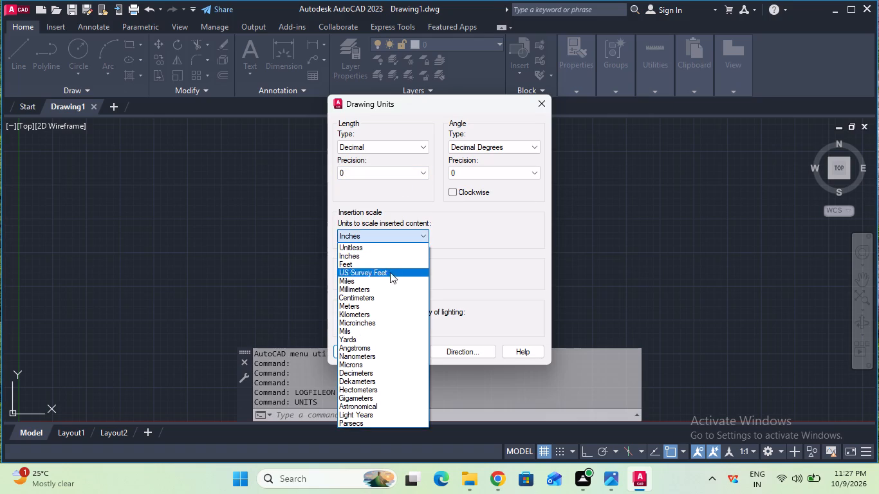
left_click(389, 284)
left_click(394, 230)
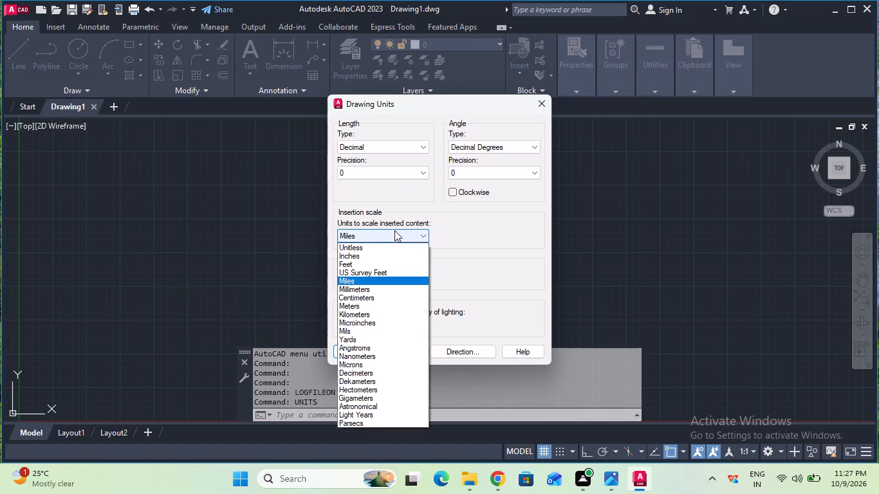
left_click(384, 286)
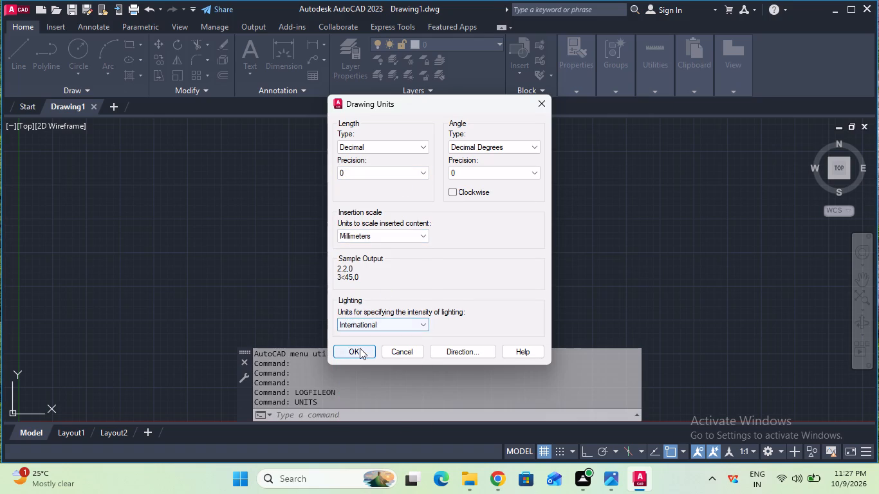
left_click(360, 348)
Modify the Standard dimension style so its linear primary units have a precision of 0.
left_click(338, 409)
key("d")
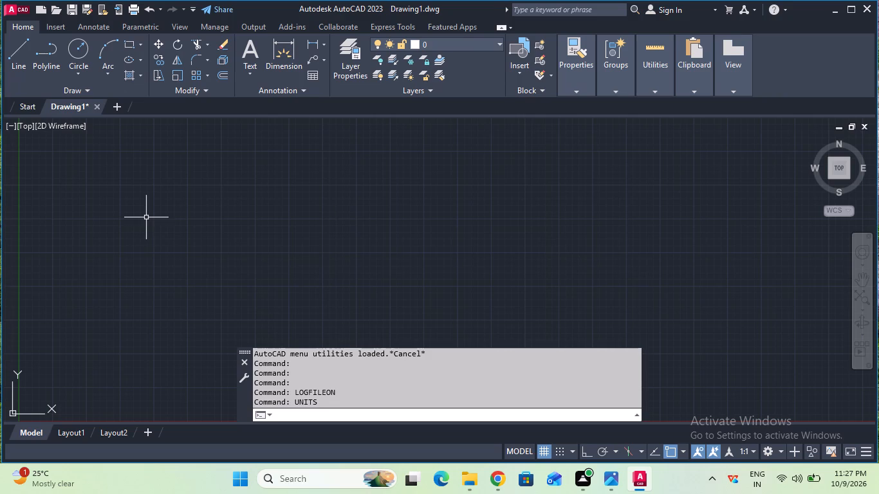
key("Return")
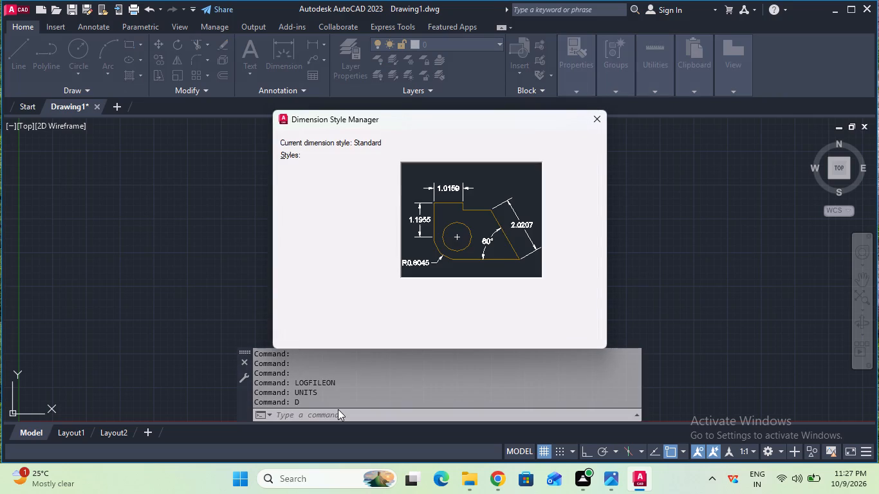
left_click(559, 203)
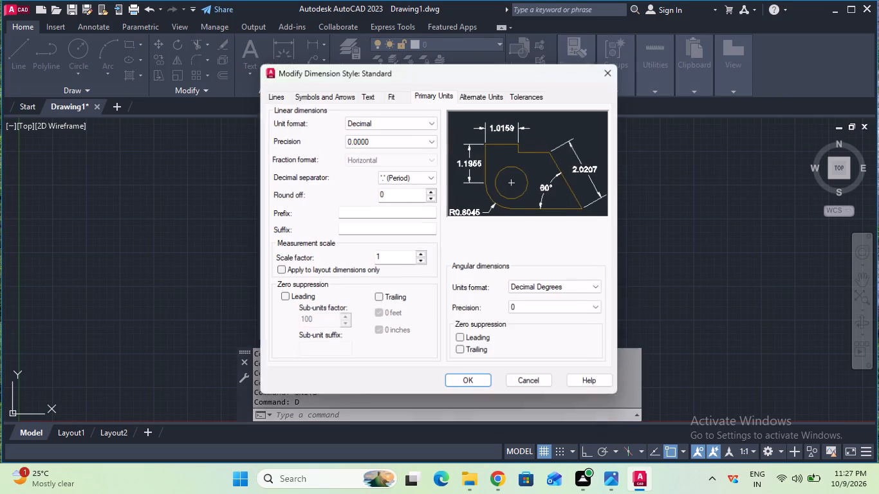
left_click(398, 129)
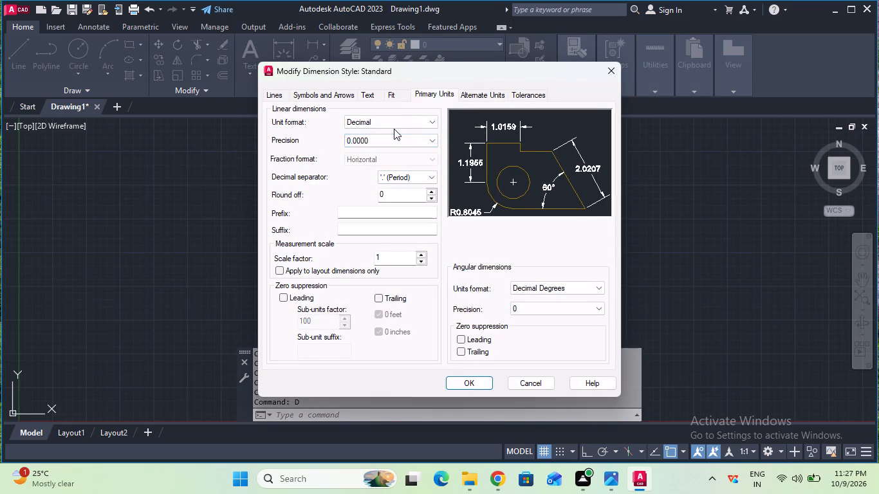
left_click(392, 136)
left_click(391, 152)
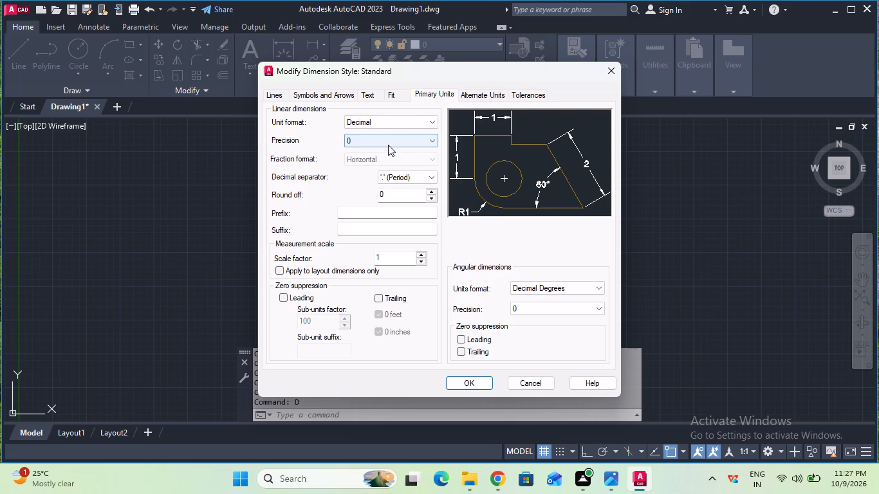
Give the Standard dimension style a text height of 6 and ISO standard text alignment, and make it the current style.
left_click(370, 100)
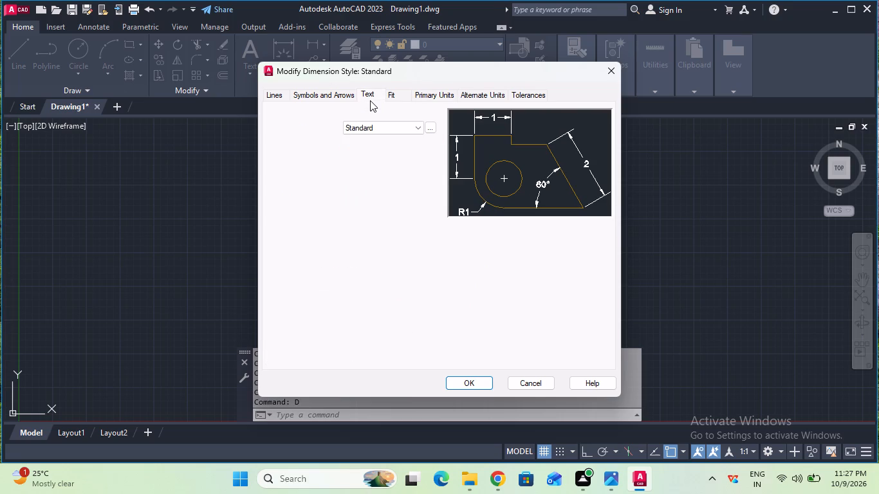
left_click(416, 185)
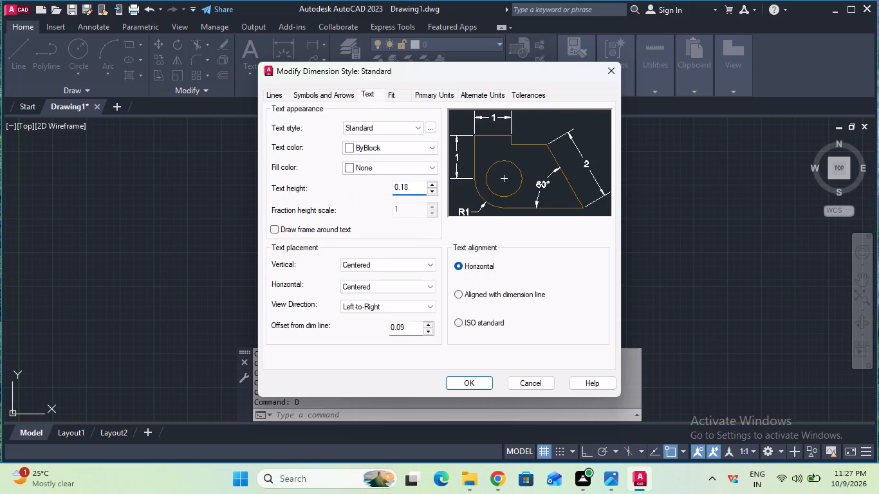
key("BackSpace")
key("BackSpace")
key("BackSpace")
key("BackSpace")
key("BackSpace")
key("BackSpace")
key("BackSpace")
key("BackSpace")
key("BackSpace")
key("BackSpace")
key("BackSpace")
key("BackSpace")
key("6")
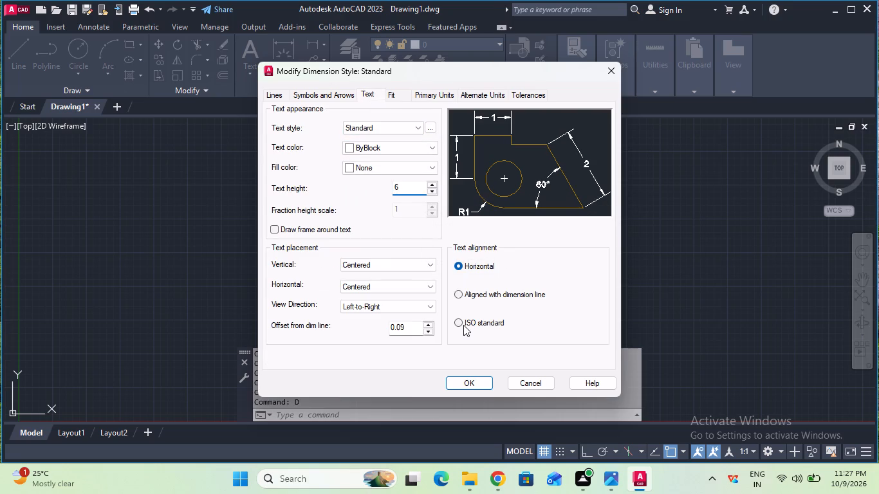
left_click(463, 325)
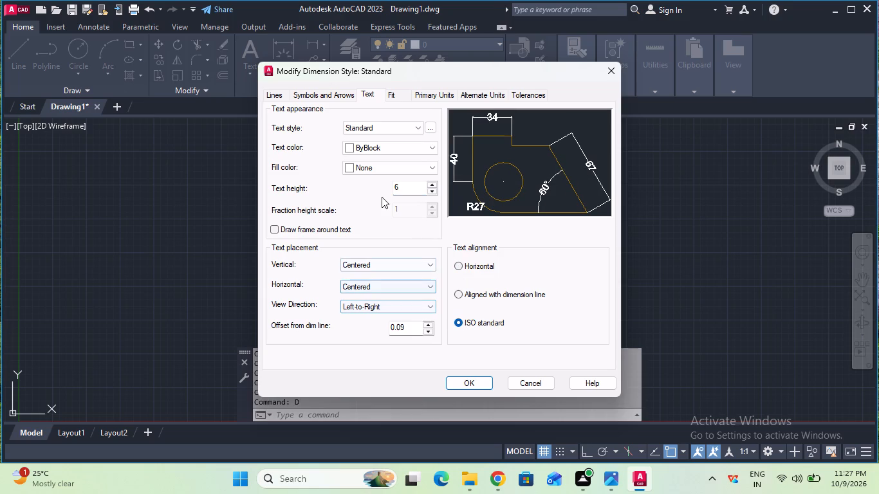
left_click(436, 100)
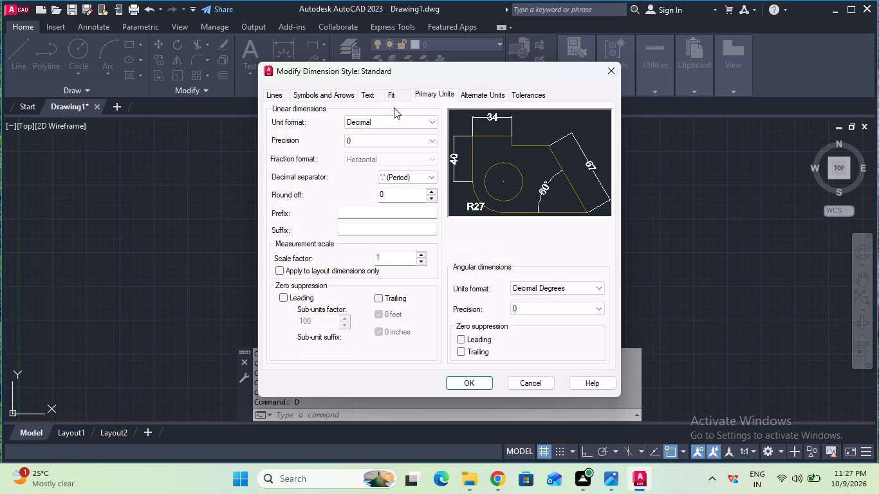
left_click(369, 96)
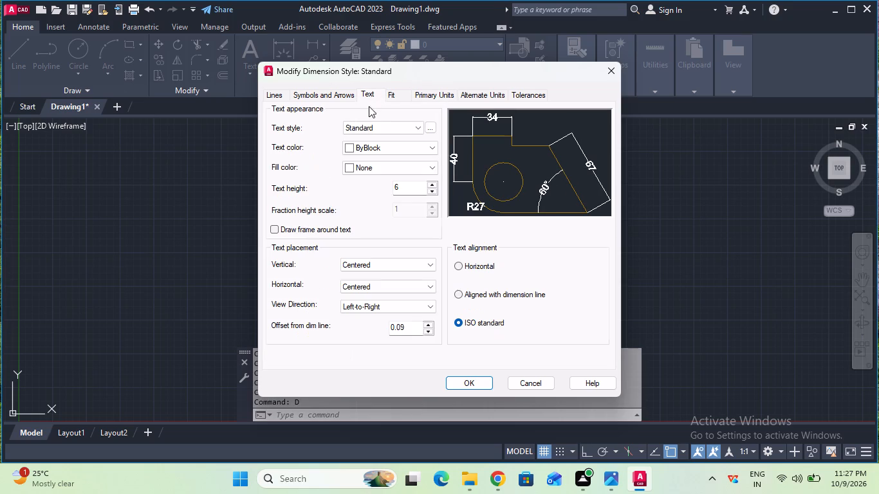
left_click(482, 376)
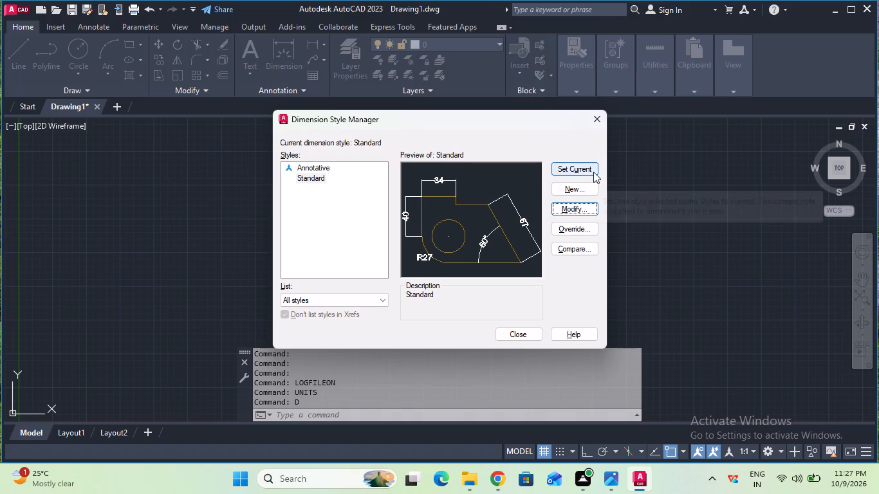
left_click(593, 172)
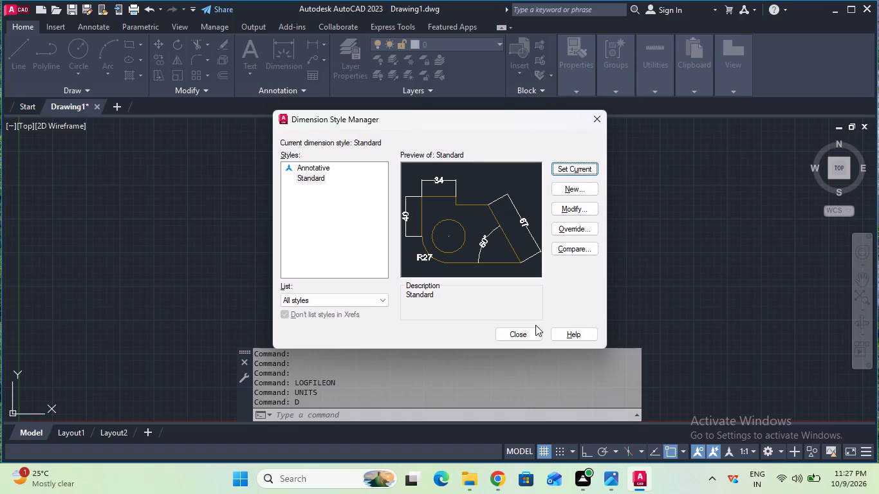
left_click(528, 334)
Set the model space limits with the lower left corner at 0,0 and the upper right corner at 100,100.
left_click(431, 409)
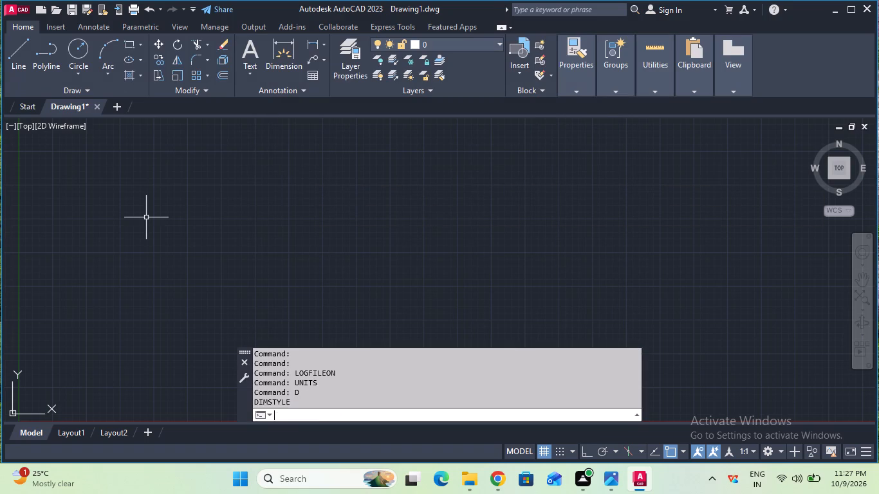
type("lim")
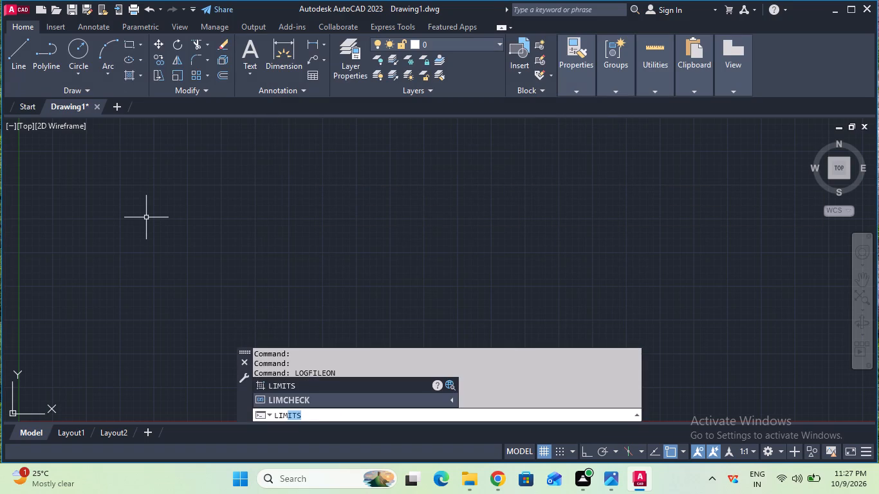
key("Return")
type("0,0")
key("Return")
type("100")
type(",100")
key("Return")
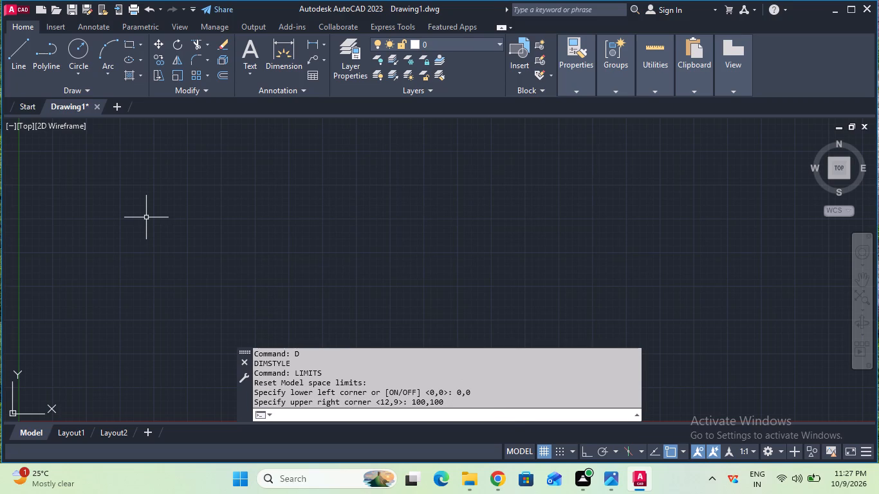
key("z")
key("Return")
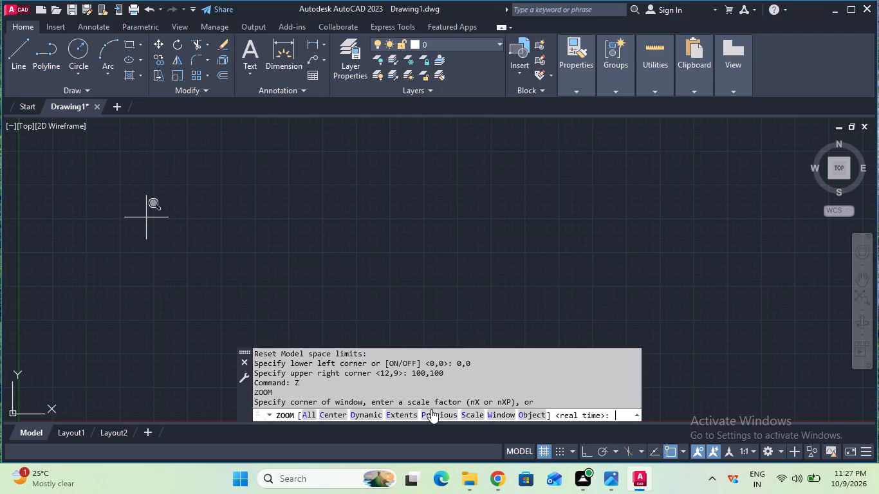
key("a")
key("Return")
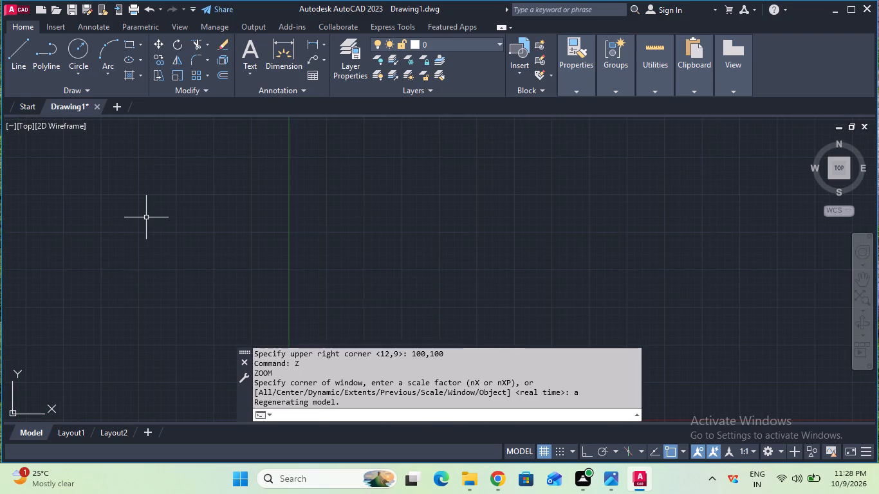
Load the CENTER linetype from acad.lin into the drawing.
left_click(583, 446)
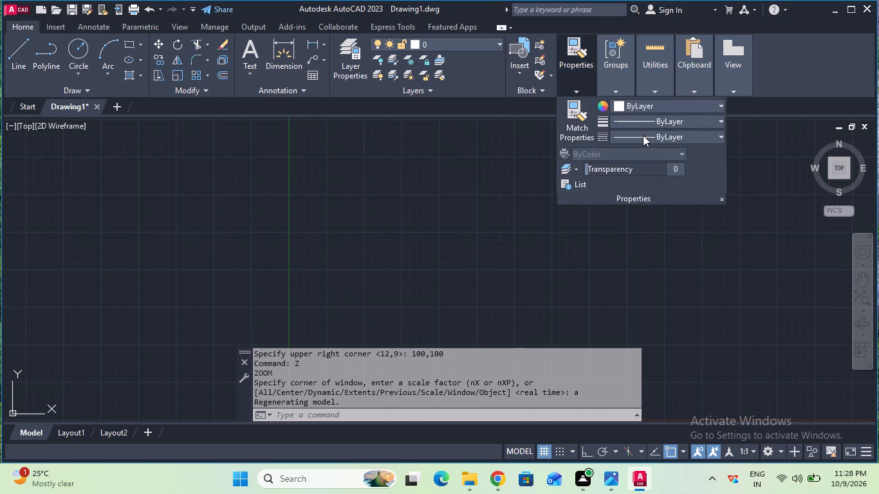
left_click(643, 135)
left_click(664, 194)
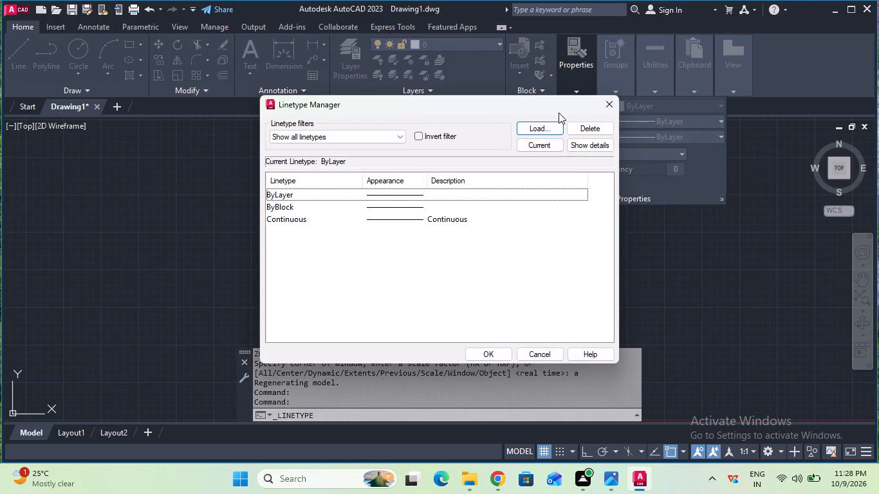
left_click(548, 129)
scroll(468, 215, "down", 1)
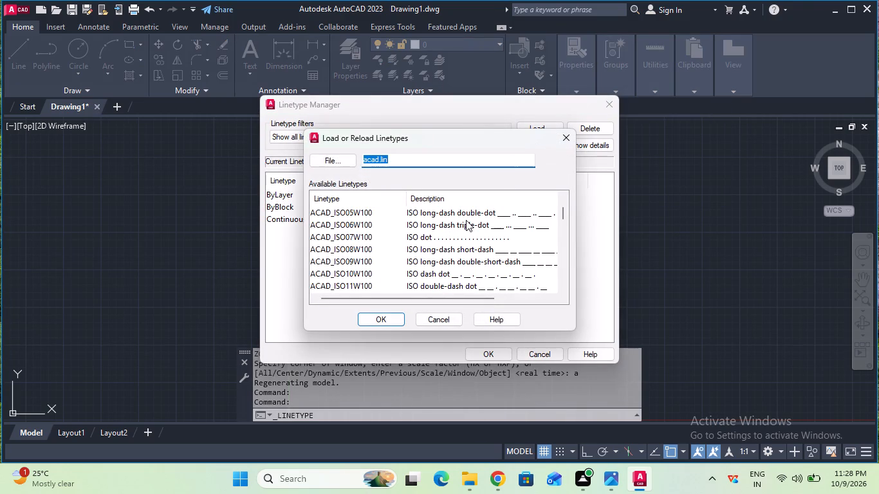
scroll(466, 220, "down", 4)
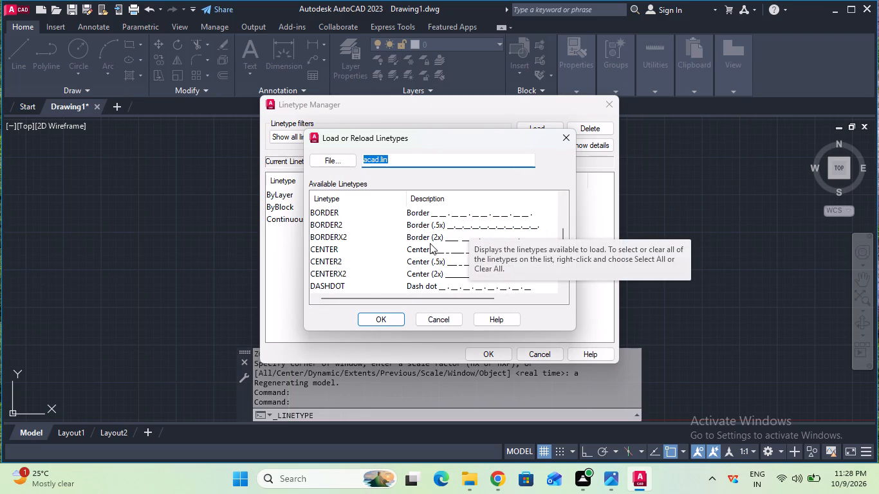
left_click(428, 248)
left_click(392, 316)
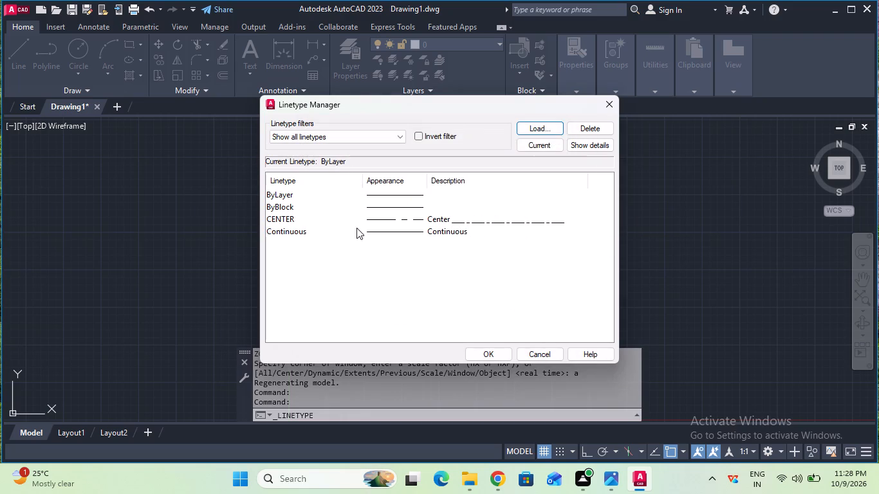
left_click(488, 352)
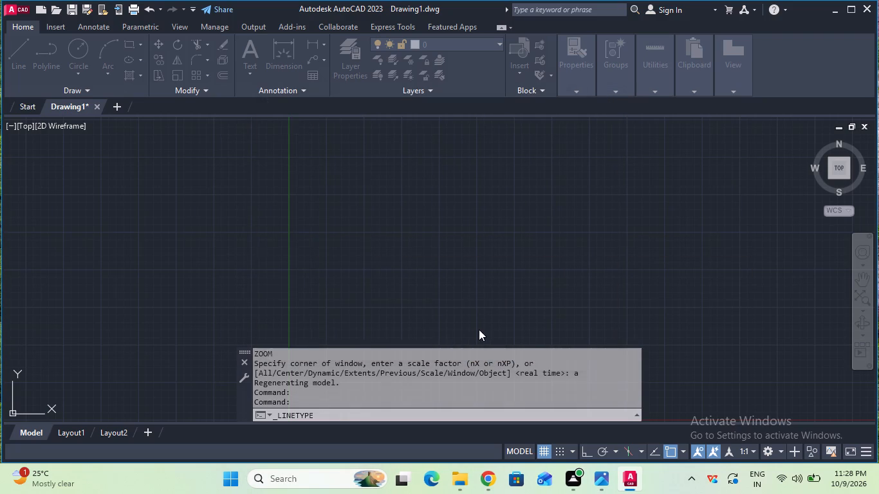
Draw a horizontal line 50 mm long in the open drawing area, with Ortho mode on.
left_click(30, 55)
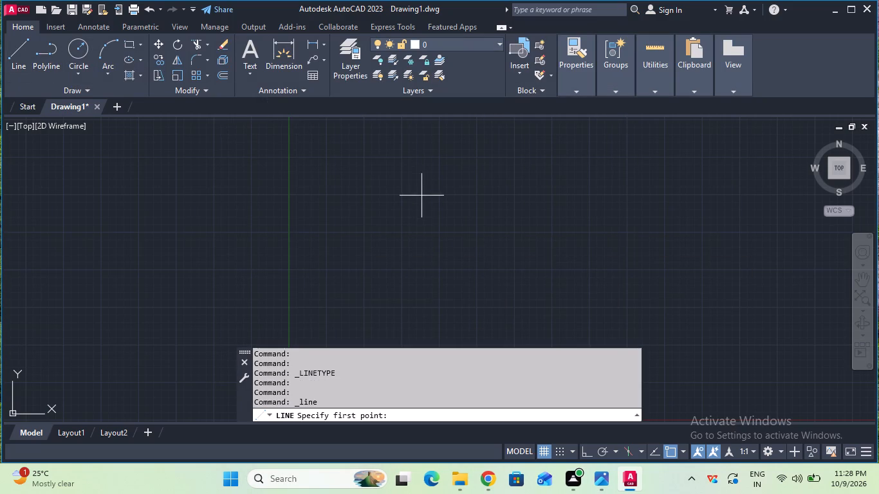
left_click(405, 267)
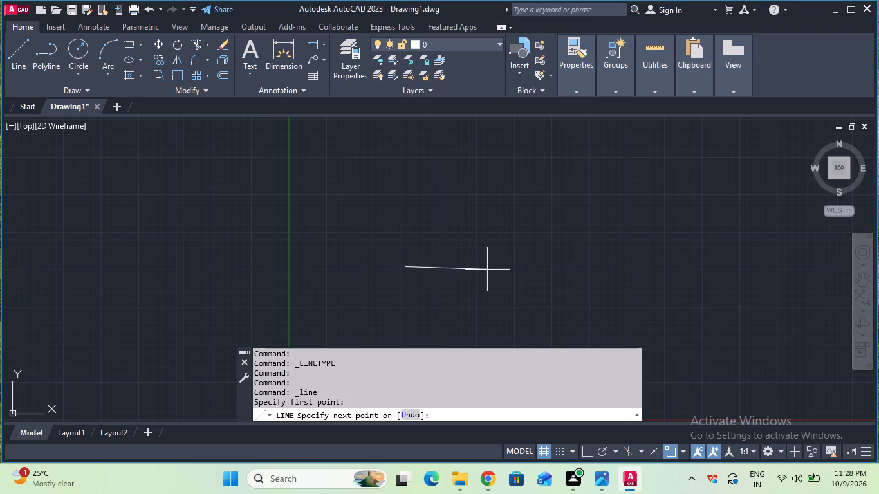
key("F8")
type("50")
key("Return")
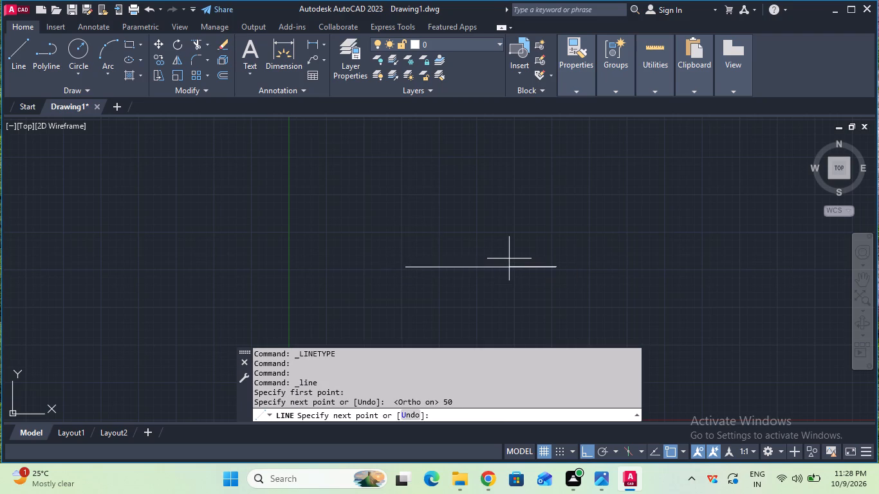
key("Escape")
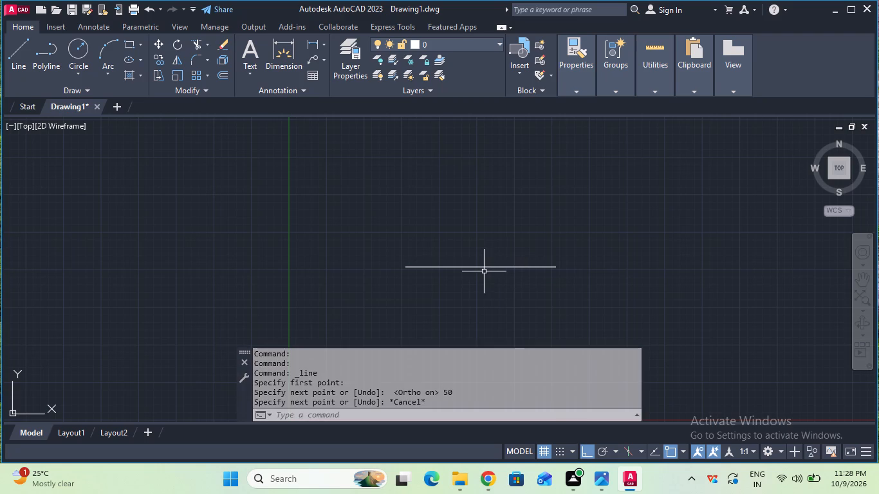
Change the linetype of the 50 mm horizontal line to CENTER.
left_click(482, 265)
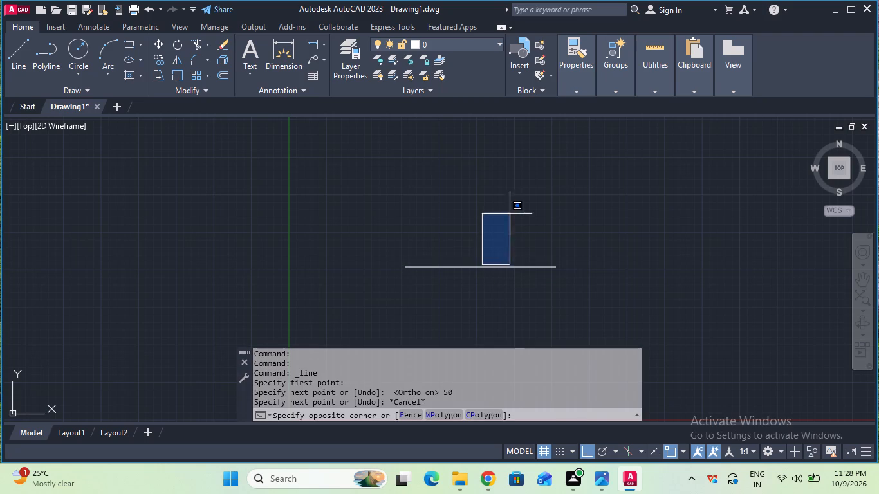
left_click(524, 177)
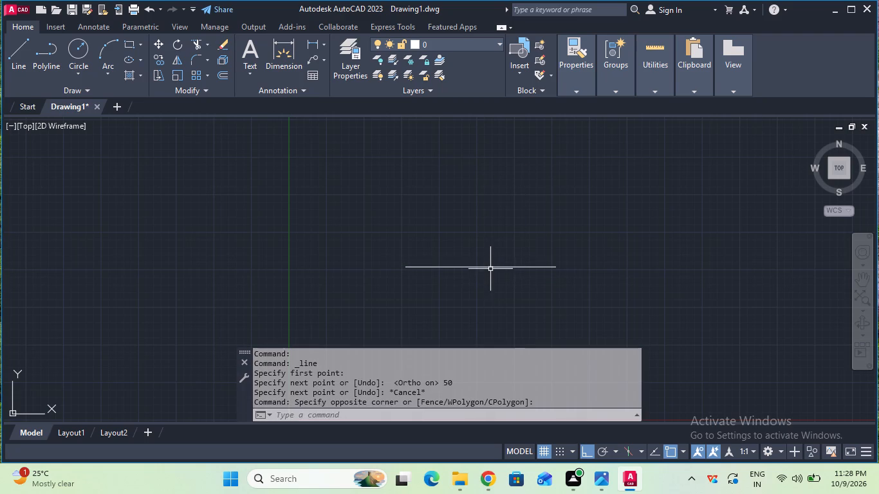
left_click(490, 267)
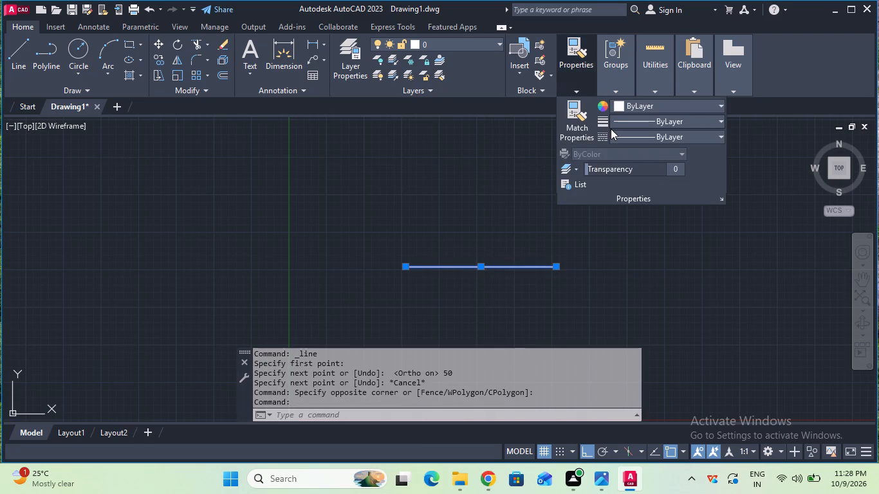
left_click(611, 129)
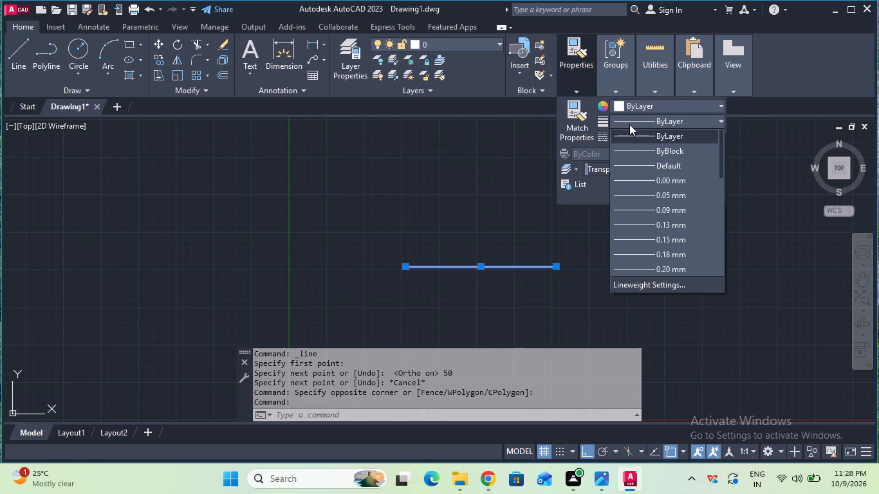
left_click(629, 124)
left_click(625, 131)
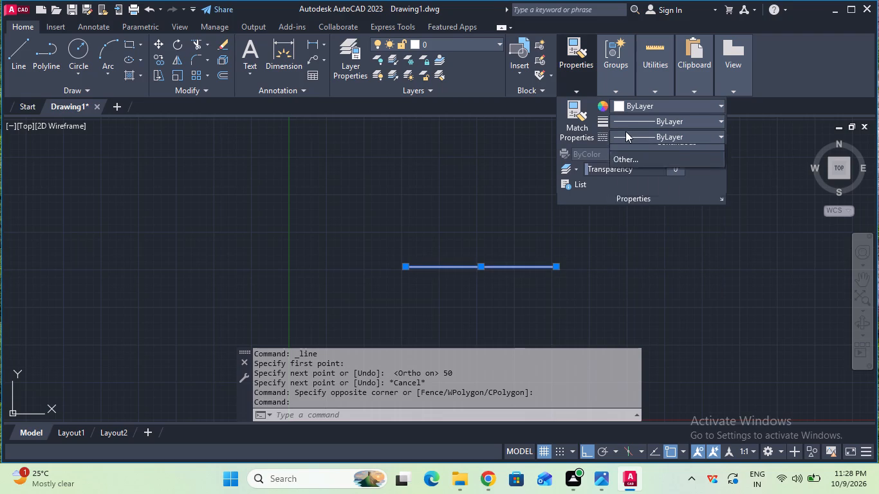
left_click(631, 180)
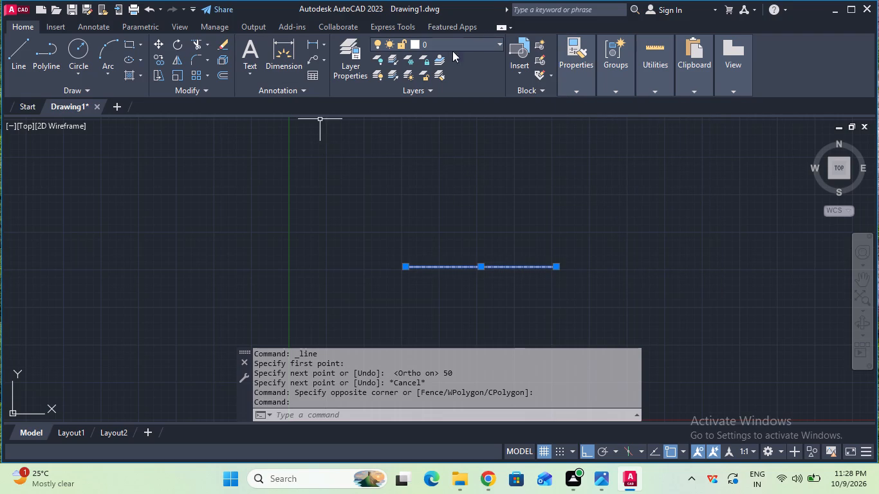
left_click(623, 132)
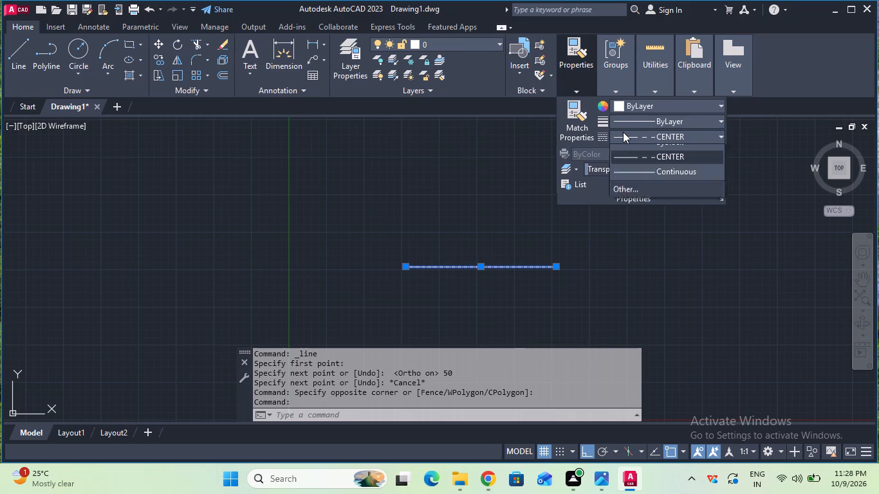
left_click(642, 155)
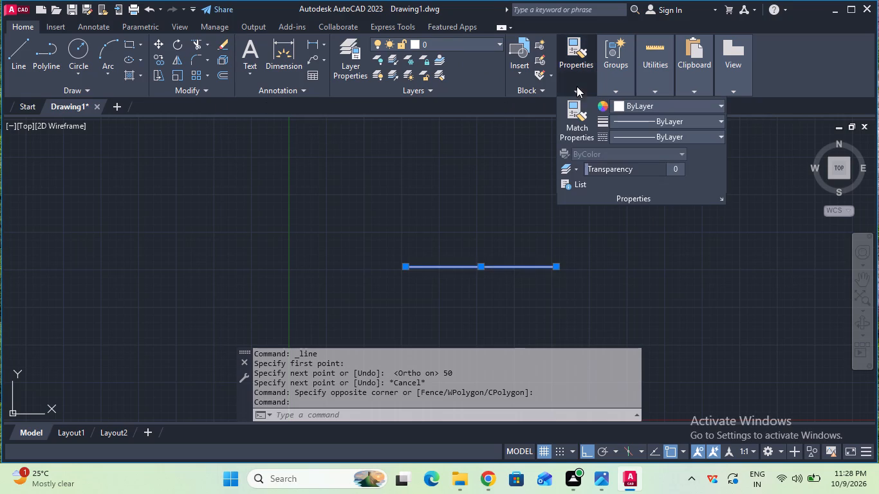
left_click(618, 134)
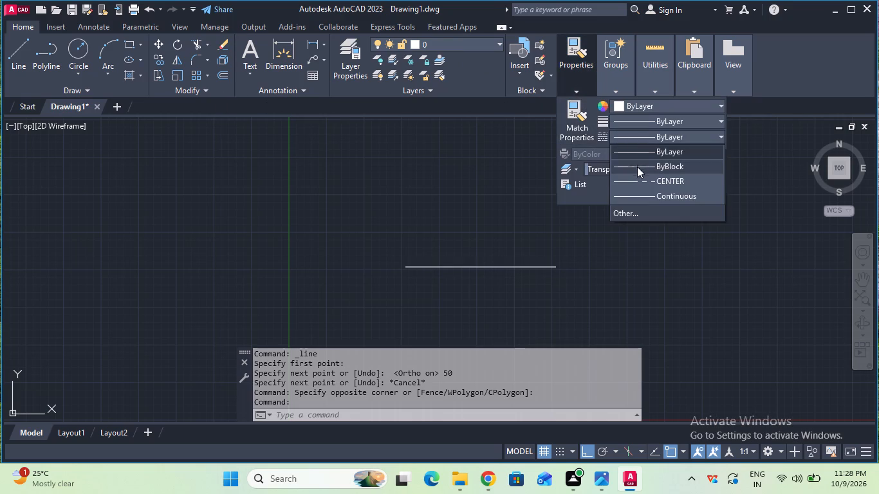
left_click(640, 176)
key("Escape")
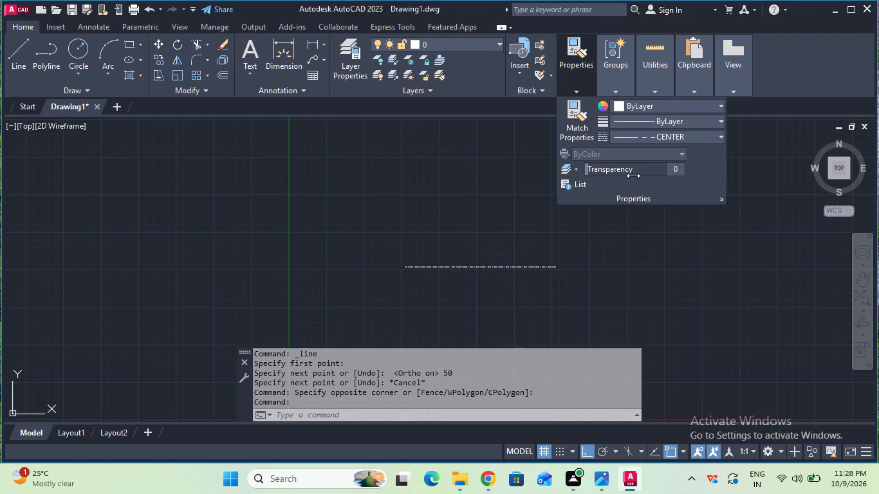
key("Escape")
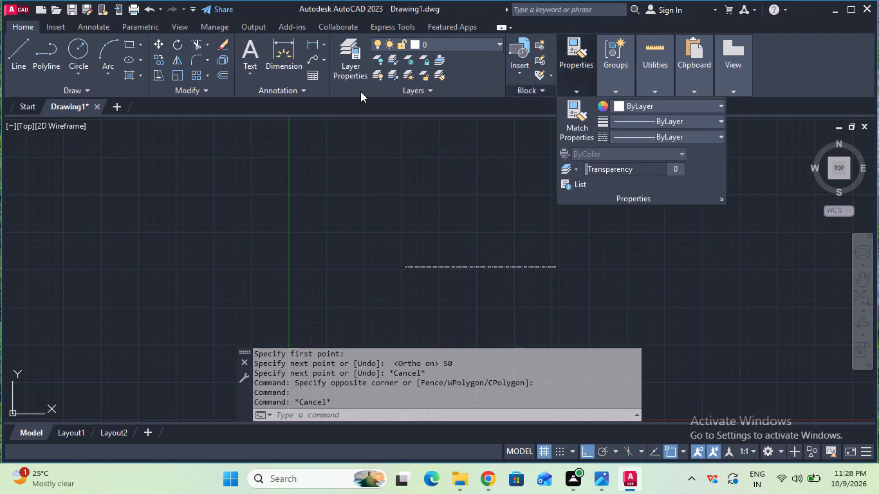
Draw a circle of radius 4 mm centred on each end of the horizontal centre line.
left_click(77, 48)
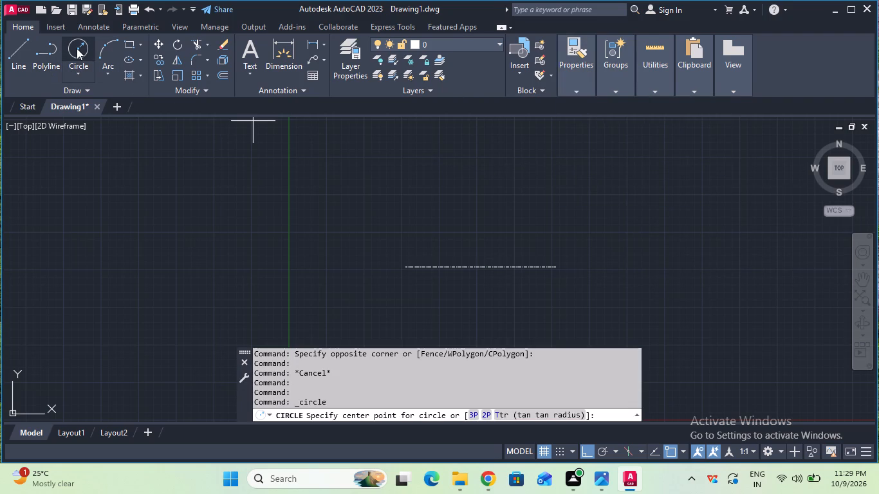
left_click(409, 266)
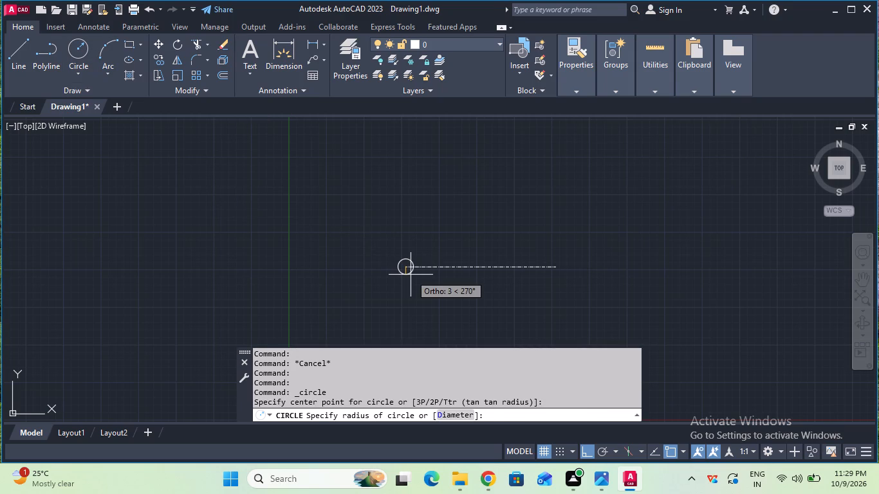
key("4")
key("Return")
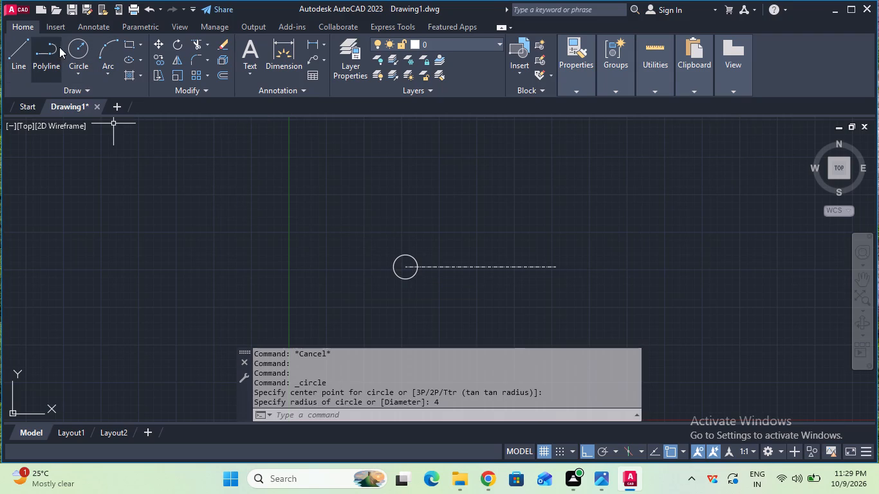
left_click(70, 47)
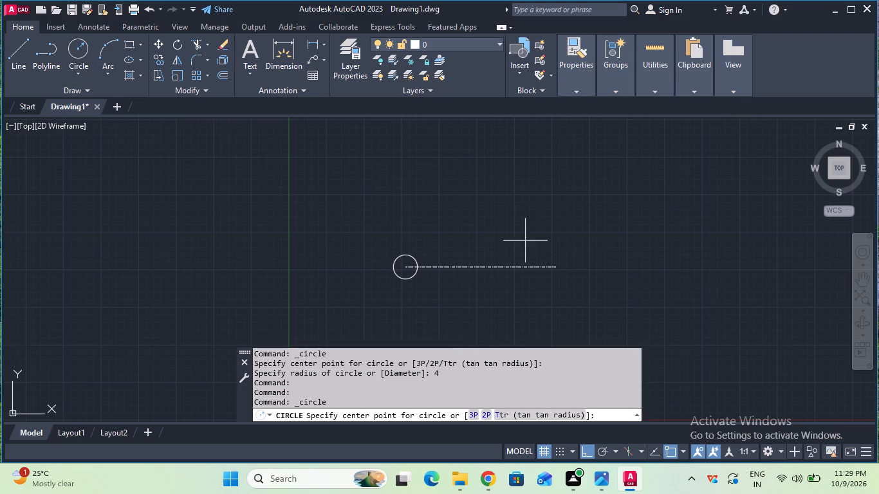
left_click(553, 263)
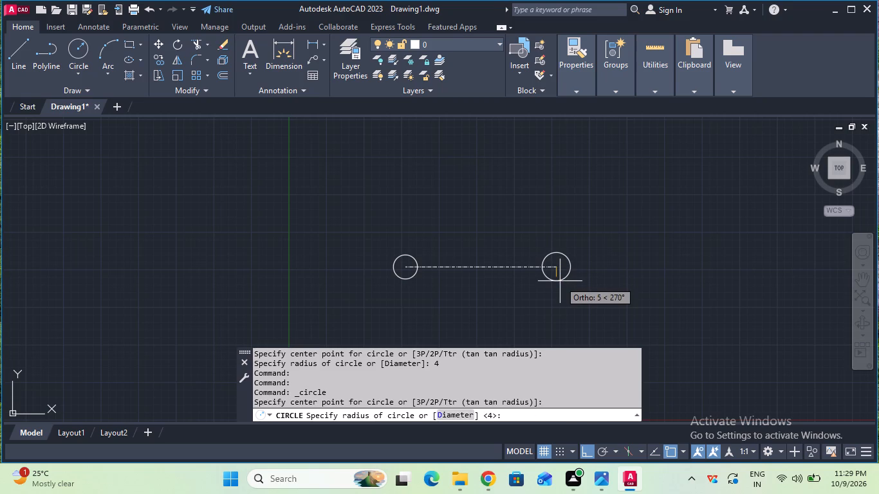
key("4")
key("Return")
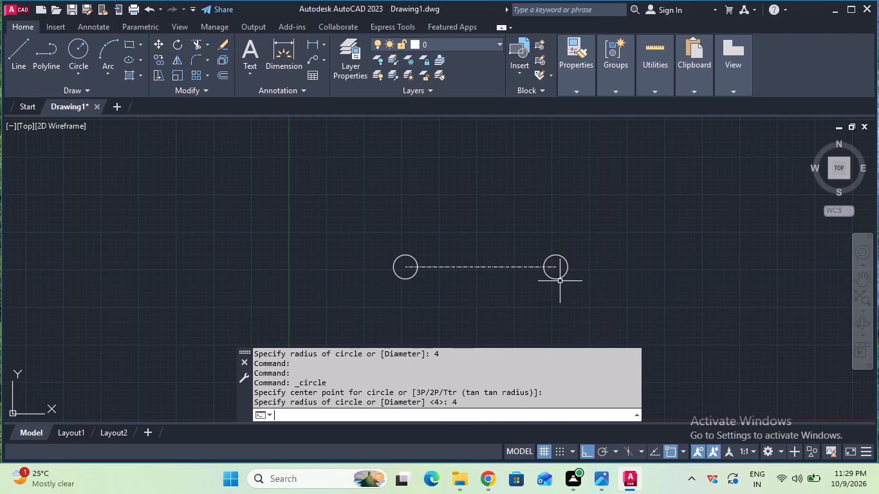
Draw a concentric circle of radius 10 mm around each of the two small circles.
left_click(84, 57)
left_click(402, 268)
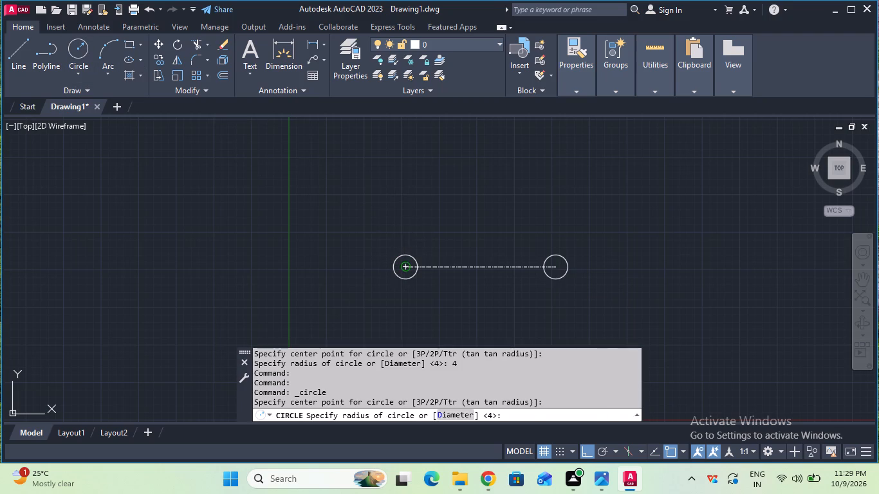
type("10")
key("Return")
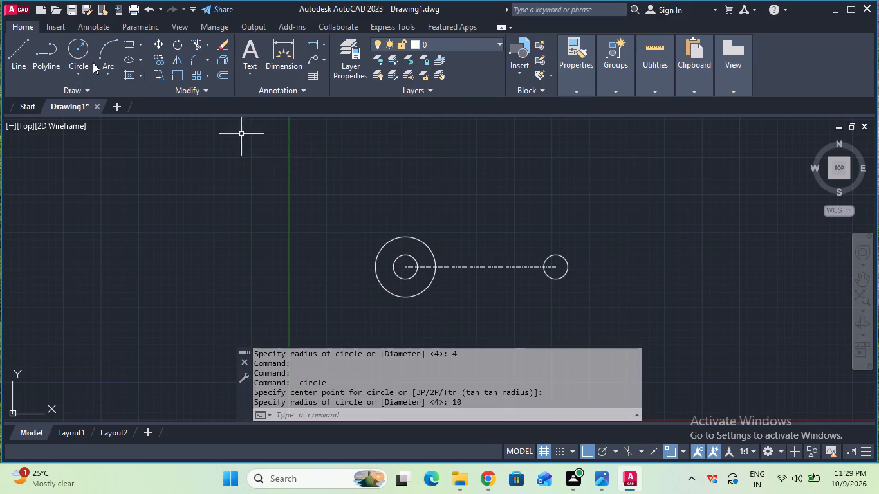
left_click(79, 50)
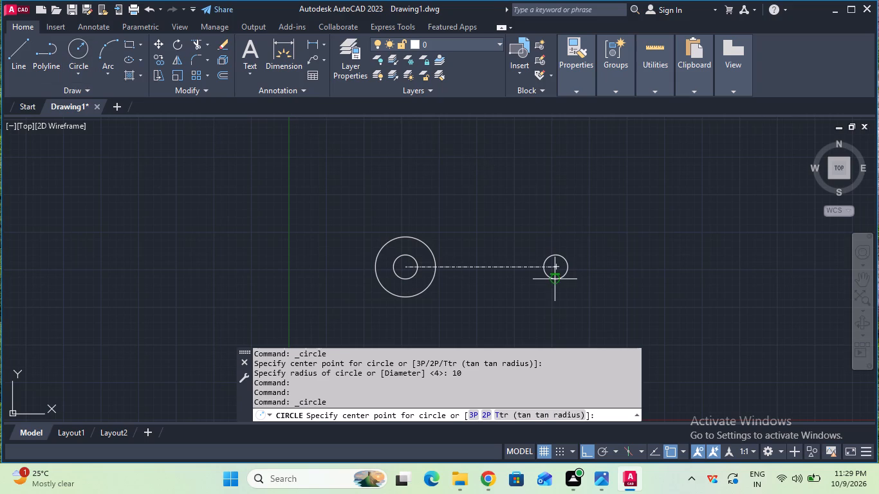
left_click(552, 266)
type("10")
key("Return")
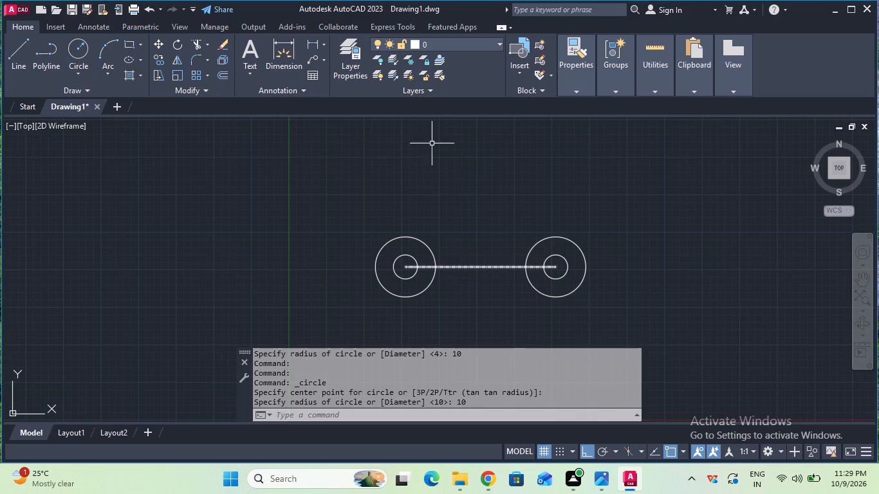
With CENTER as the current linetype, draw a 40 mm vertical line upward from the horizontal centre line's midpoint.
left_click(628, 142)
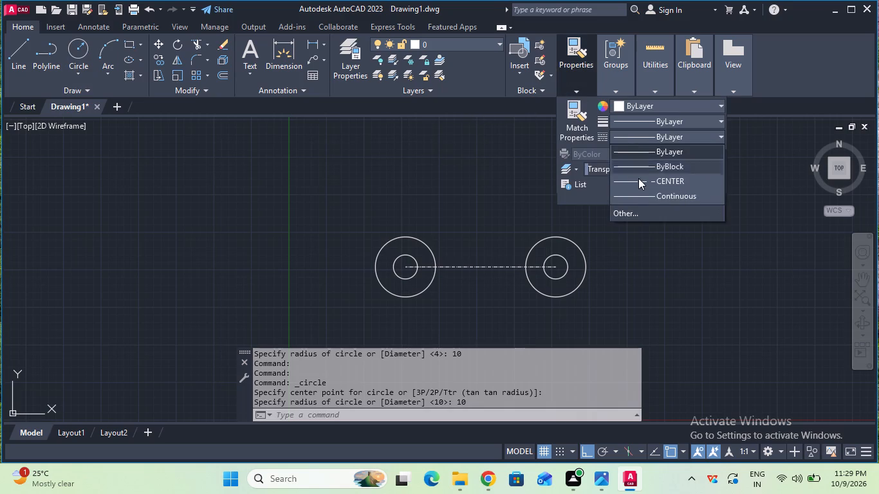
left_click(642, 185)
left_click(32, 74)
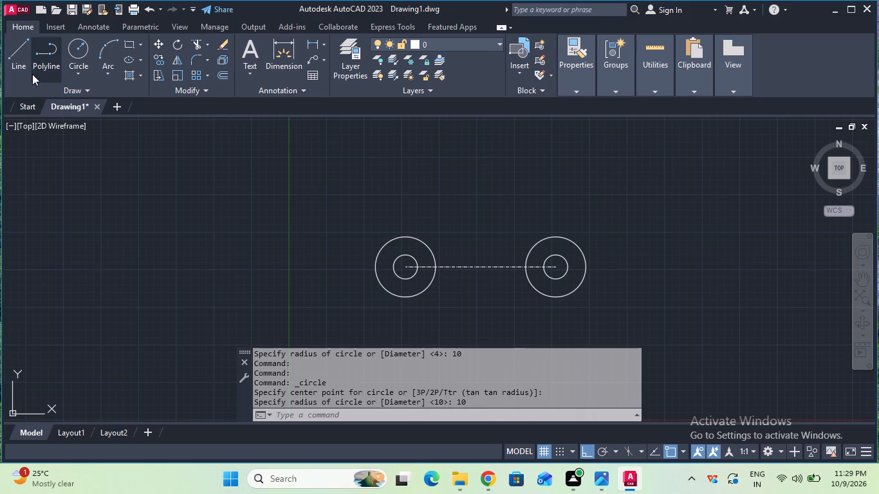
left_click(22, 62)
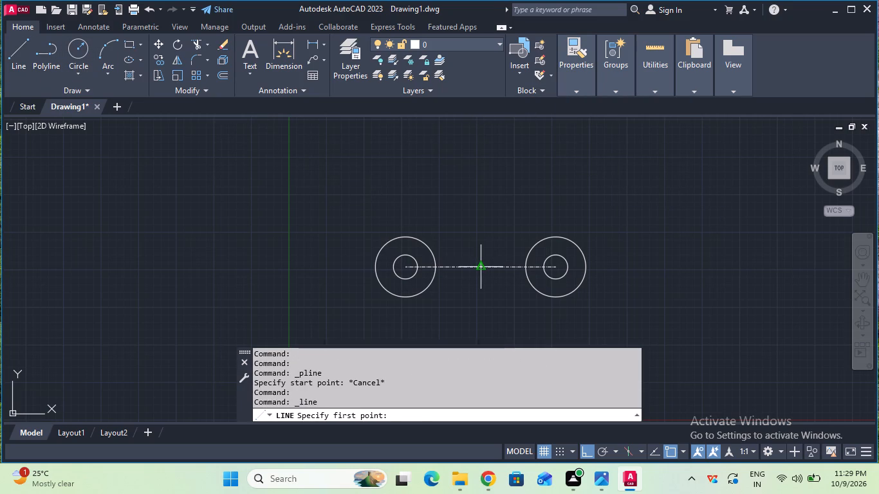
left_click(483, 268)
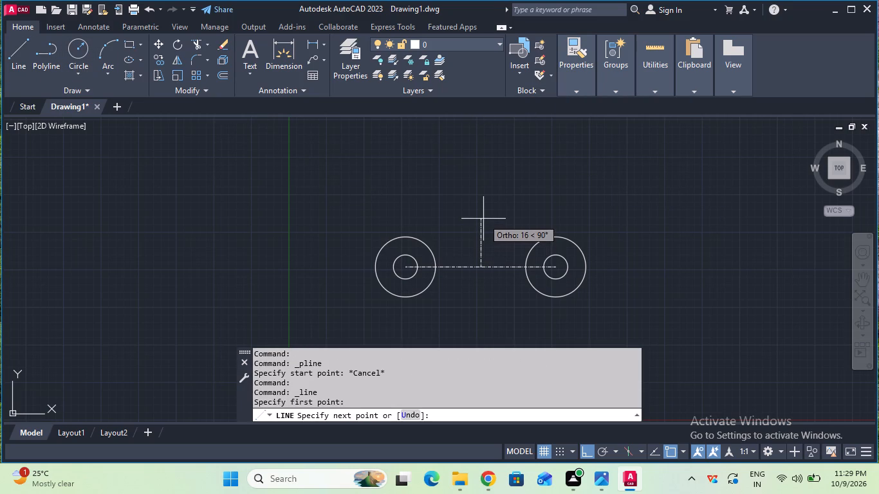
type("40")
key("Return")
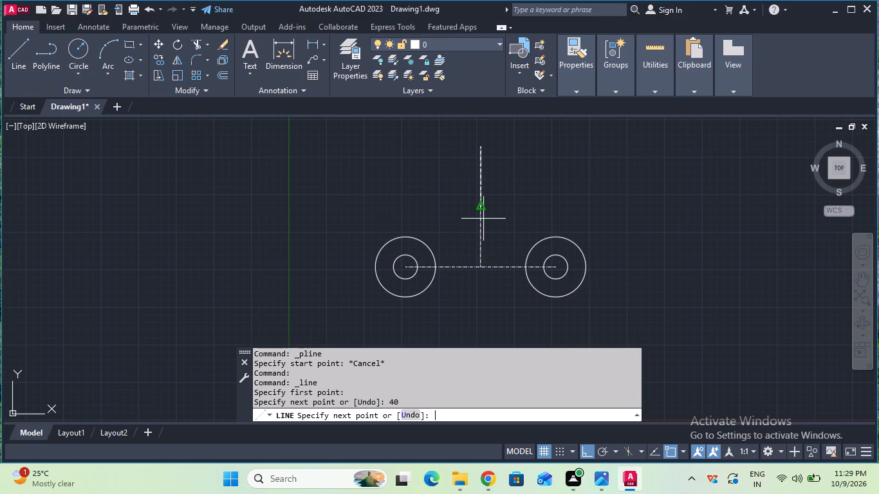
key("Escape")
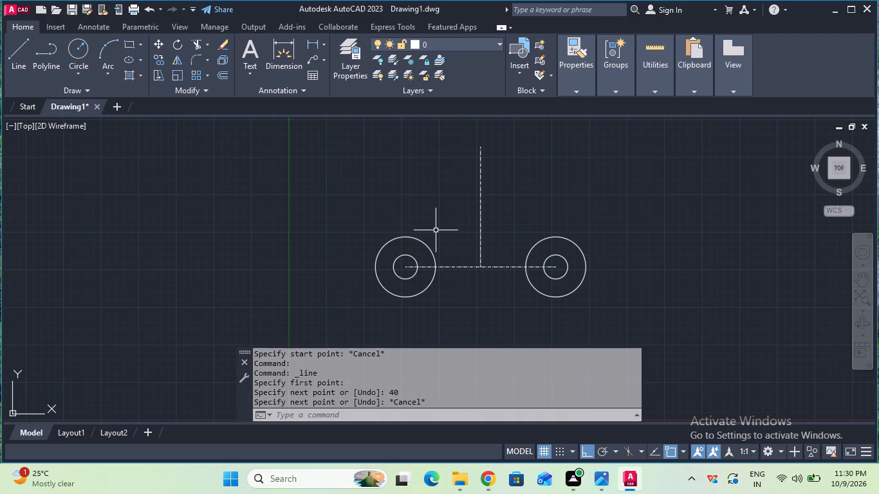
key("Escape")
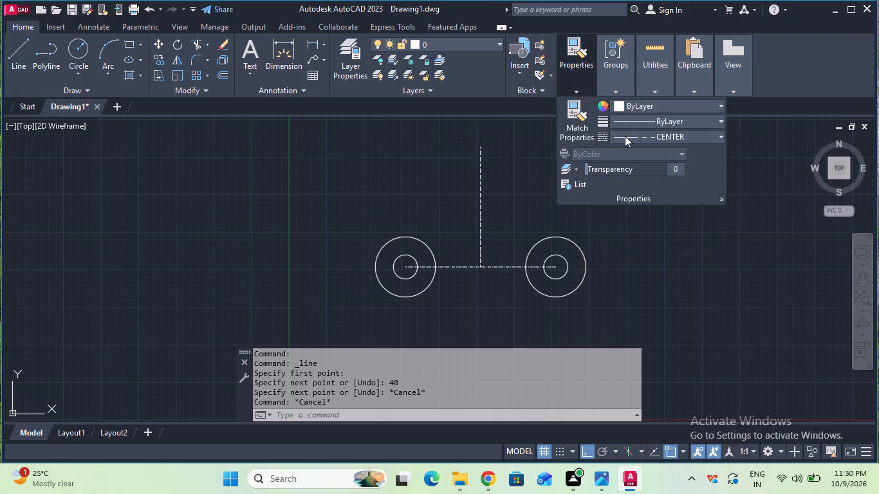
With a solid current linetype, draw a 12.5 mm horizontal line to each side from the vertical centre line's upper end.
left_click(628, 141)
left_click(633, 154)
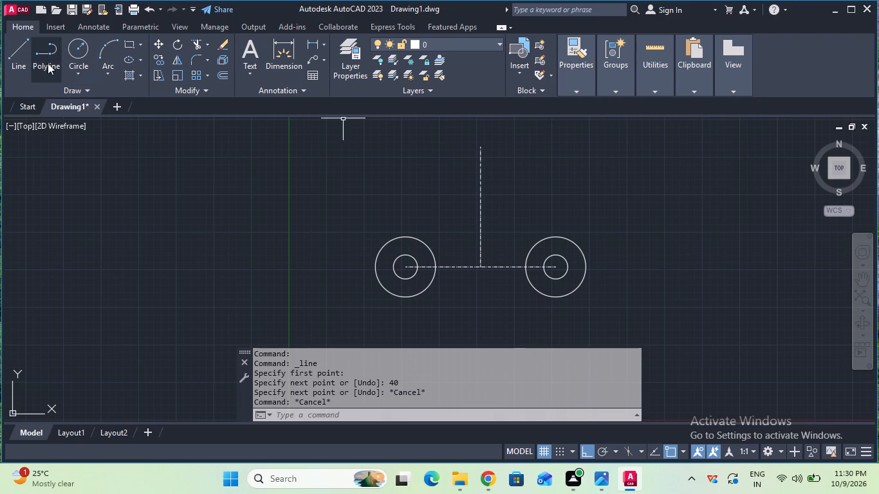
left_click(19, 60)
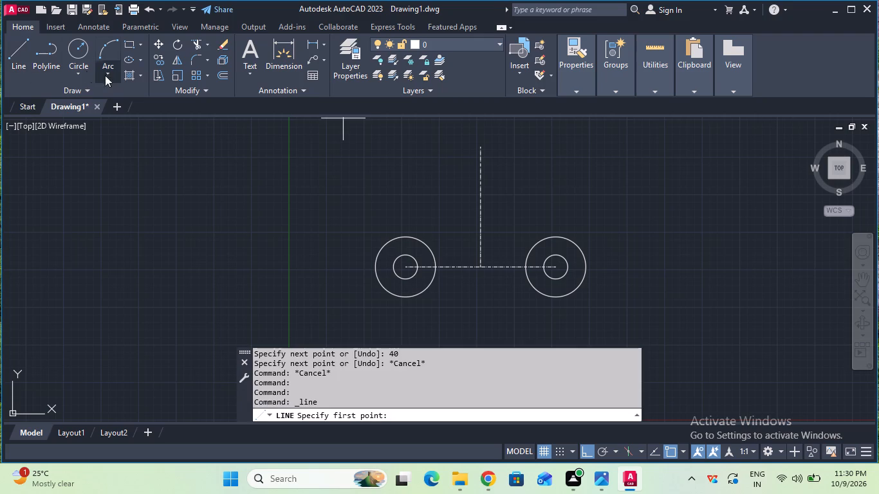
left_click(479, 145)
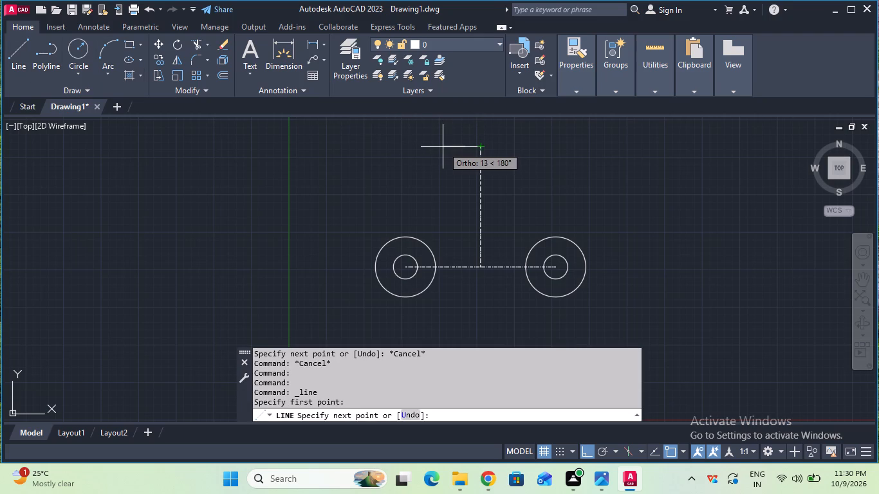
type("12.5")
key("Return")
key("Escape")
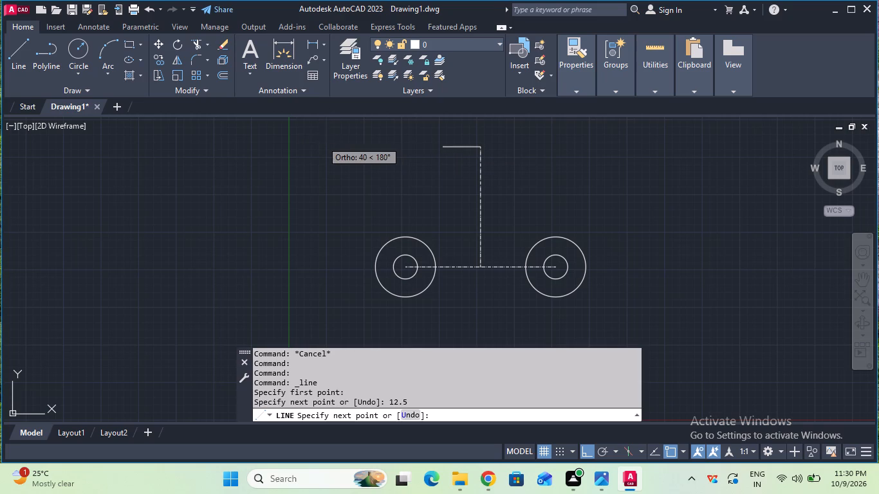
left_click(25, 70)
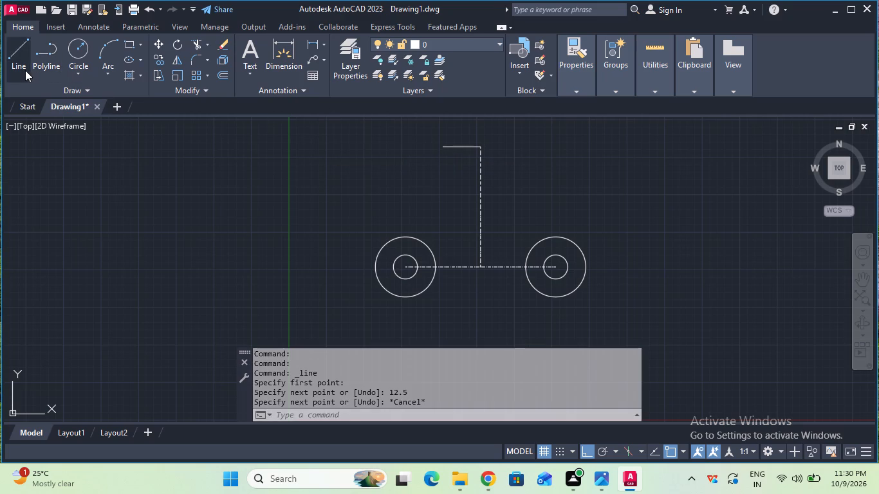
left_click(478, 144)
type("12.5")
key("Return")
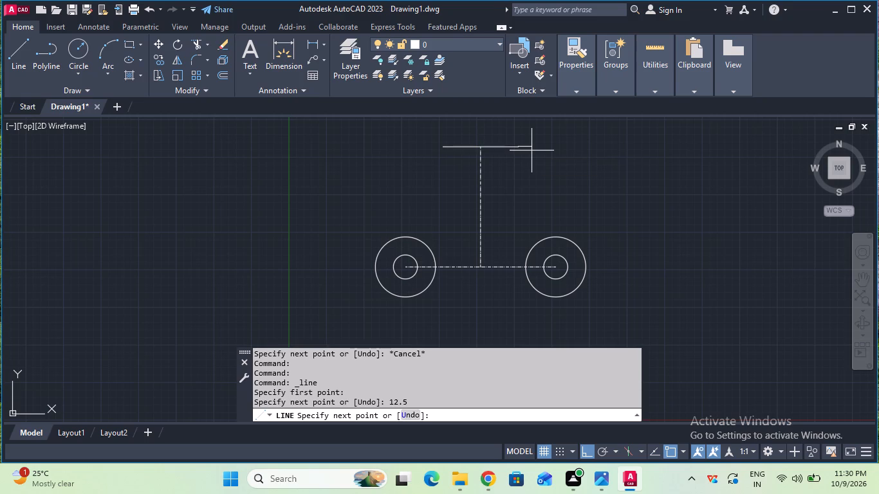
key("Escape")
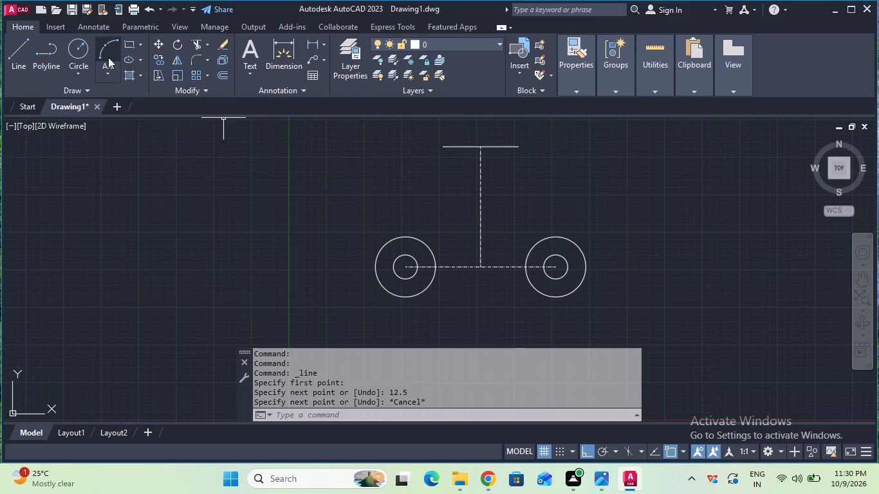
Draw a line tangent to the left outer circle's outer side, ending at the top edge's left endpoint.
key("l")
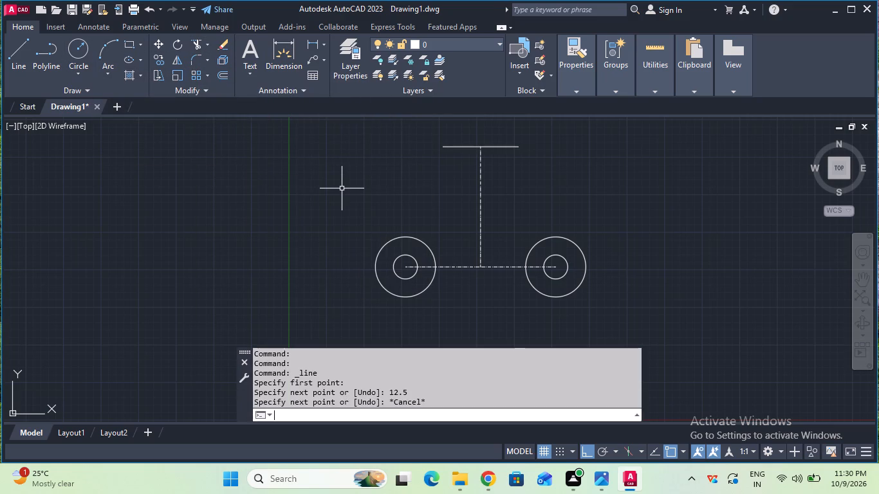
key("Return")
type("ta")
key("n")
key("Return")
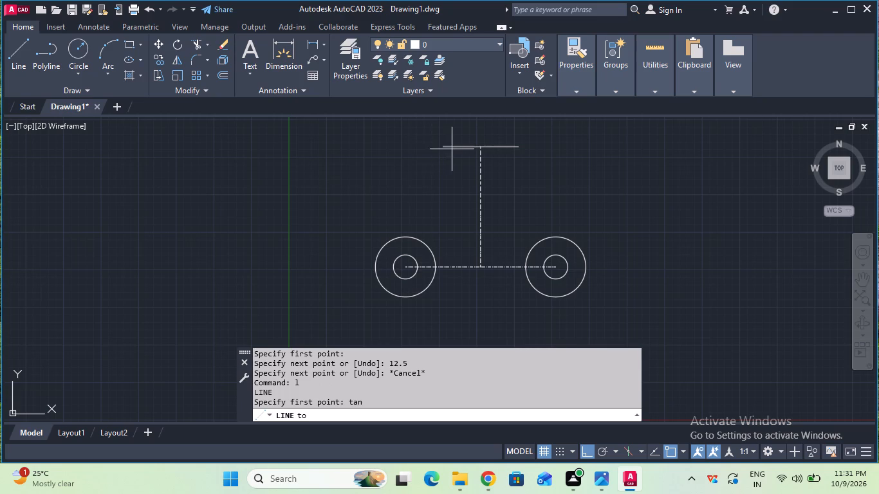
left_click(379, 251)
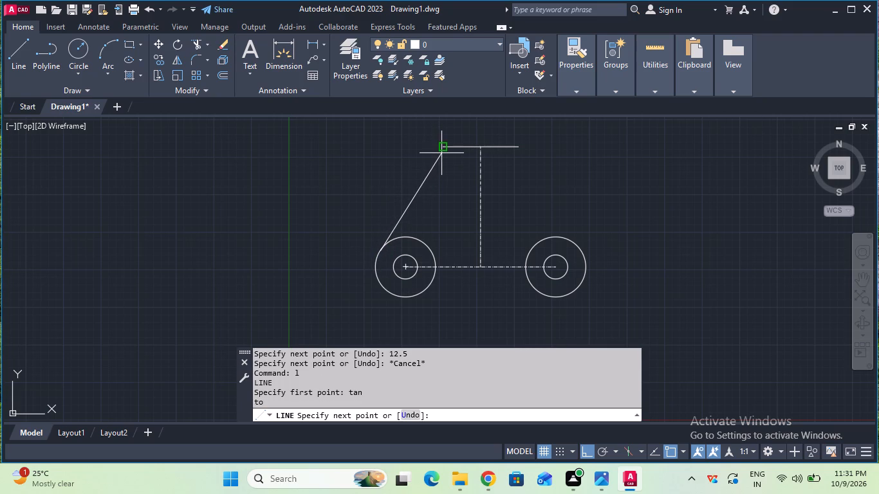
left_click(442, 149)
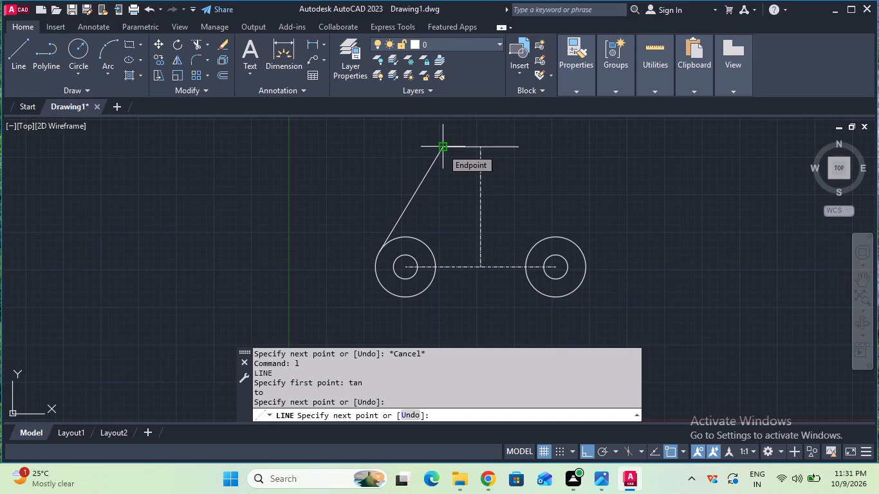
key("Escape")
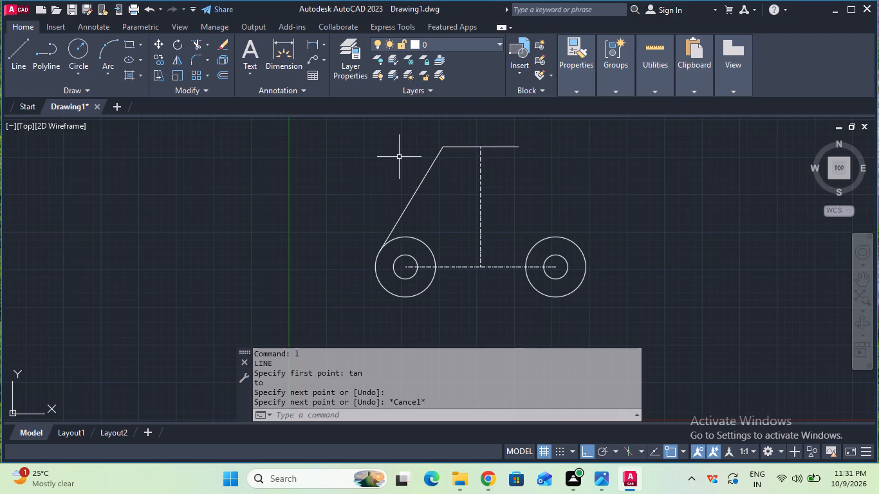
Draw a line tangent to the right outer circle's outer side, ending at the top edge's right endpoint.
key("l")
key("Return")
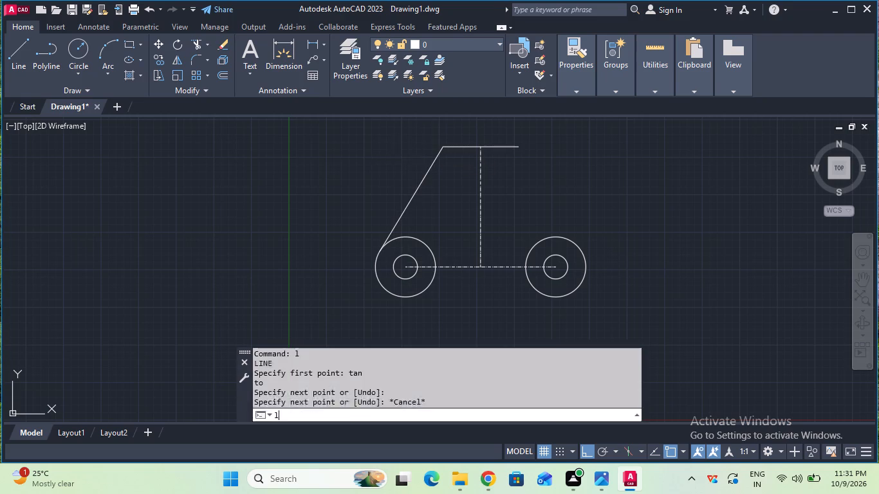
type("ta")
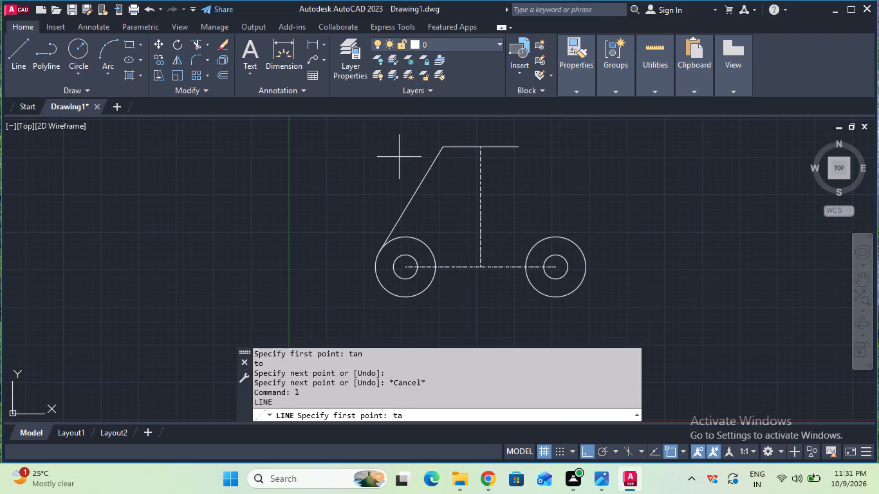
key("n")
key("Return")
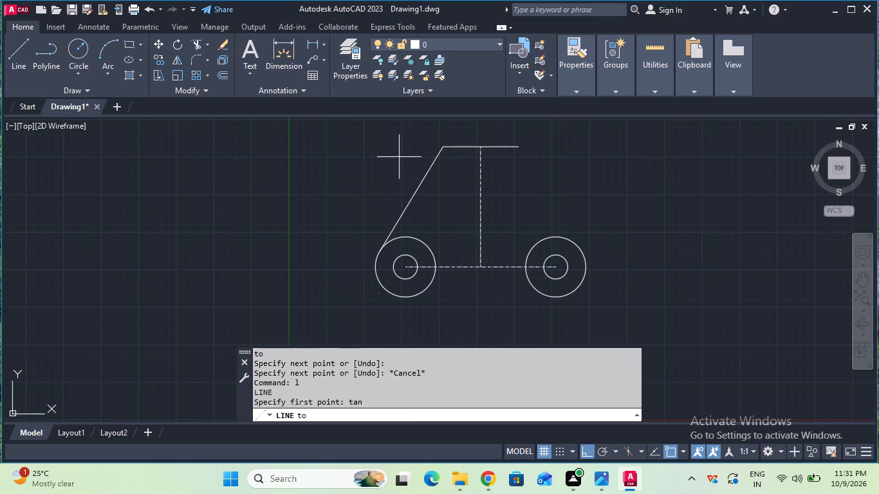
left_click(586, 258)
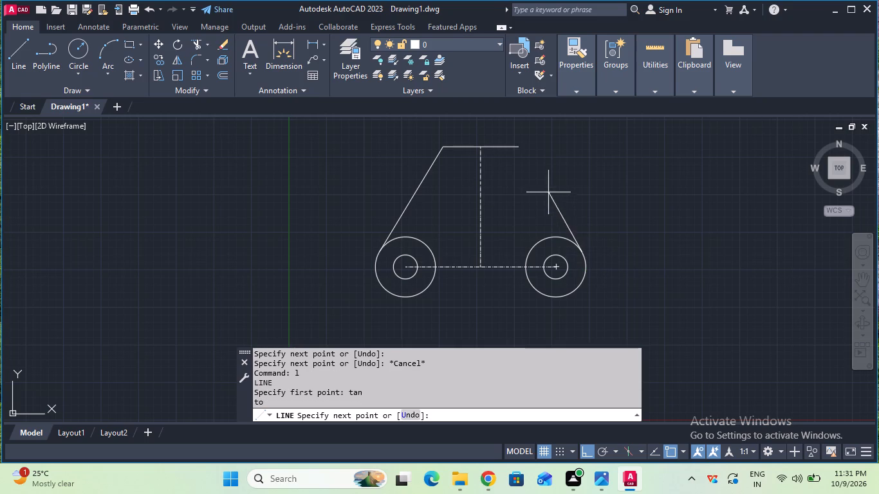
left_click(521, 147)
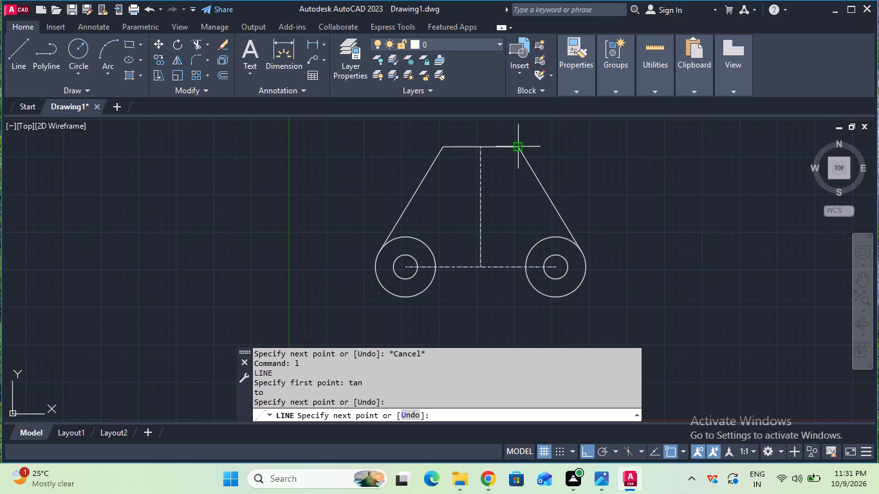
key("Escape")
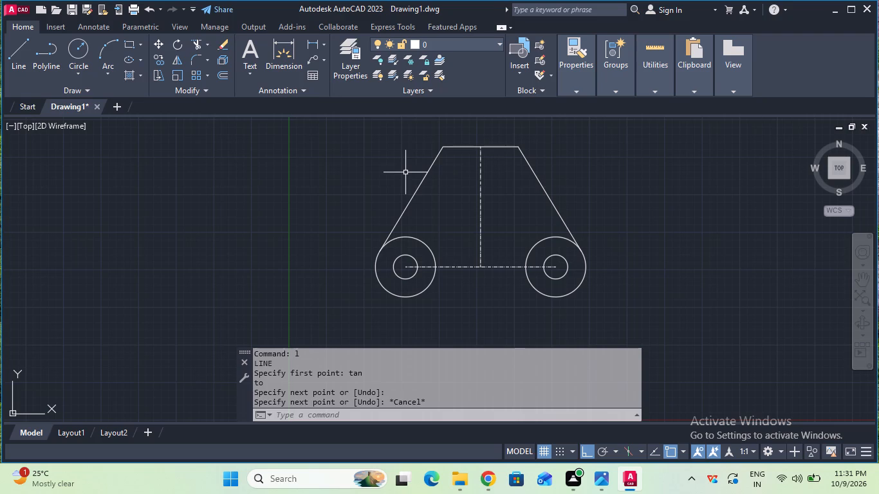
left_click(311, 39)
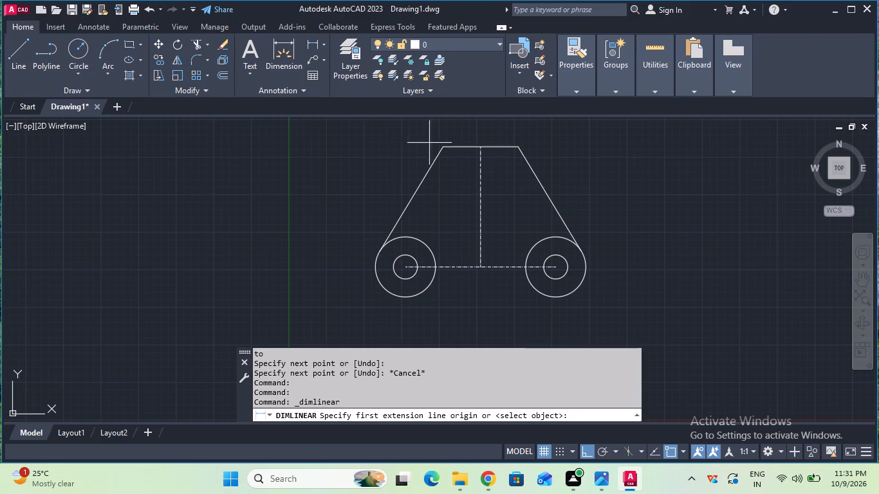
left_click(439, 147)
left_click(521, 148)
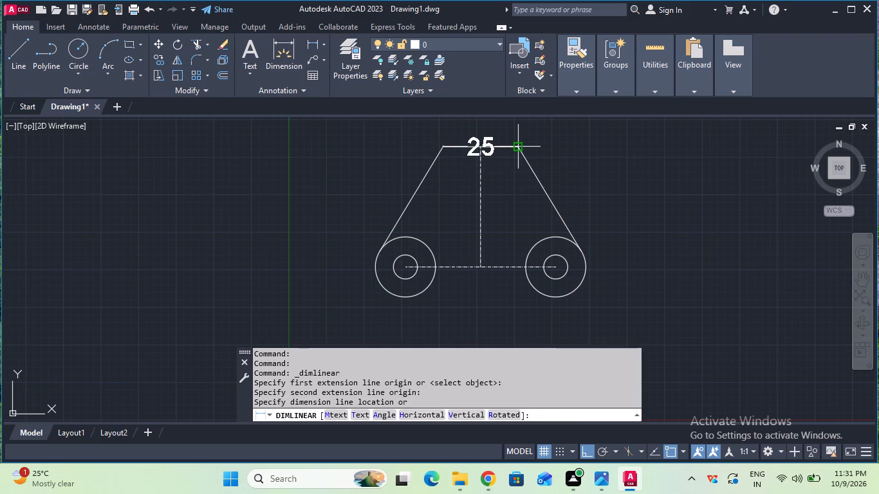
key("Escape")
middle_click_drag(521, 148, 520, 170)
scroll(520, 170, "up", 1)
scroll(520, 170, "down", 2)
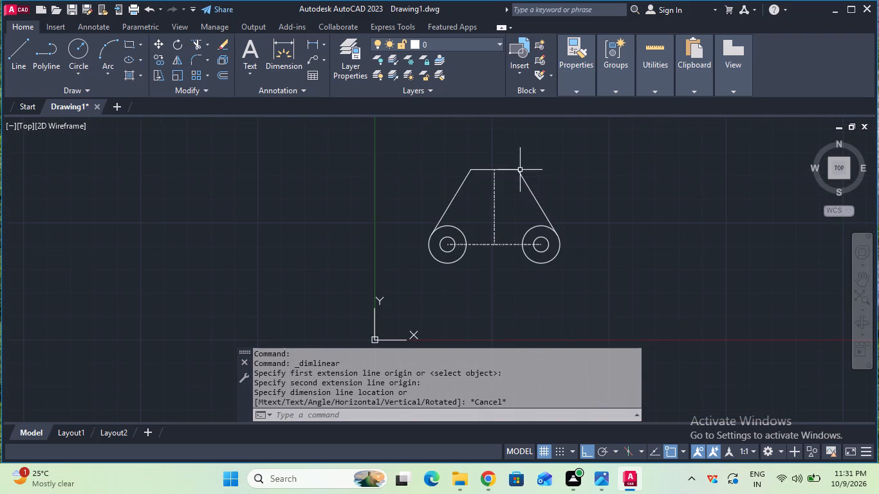
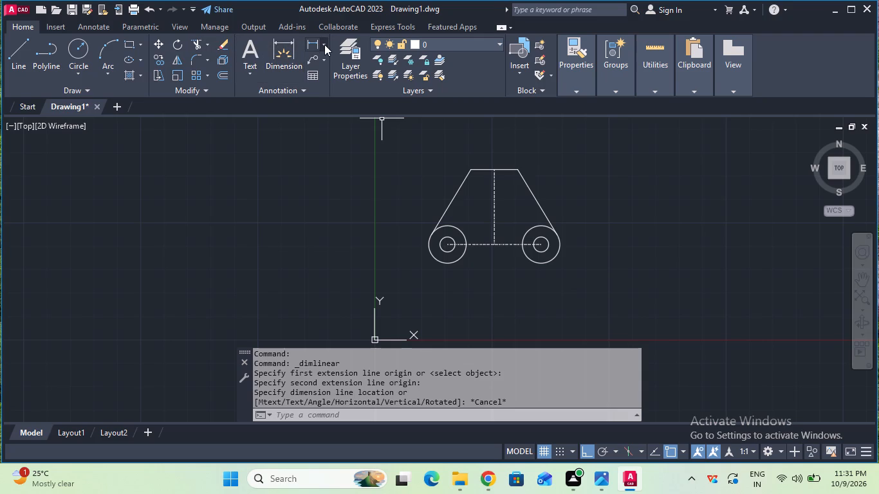
Fillet both corners between the top edge and the slanted side lines with a 10 mm radius.
left_click(196, 59)
left_click(463, 187)
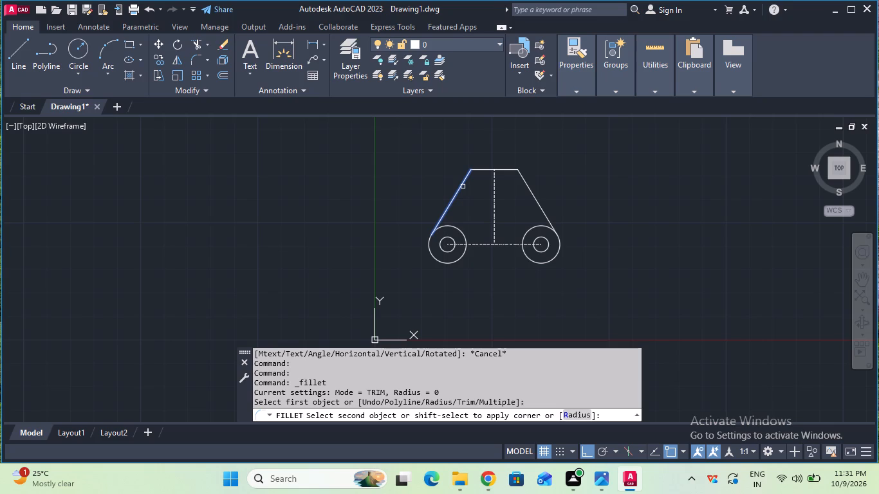
left_click(571, 414)
left_click(571, 414)
type("10")
key("Return")
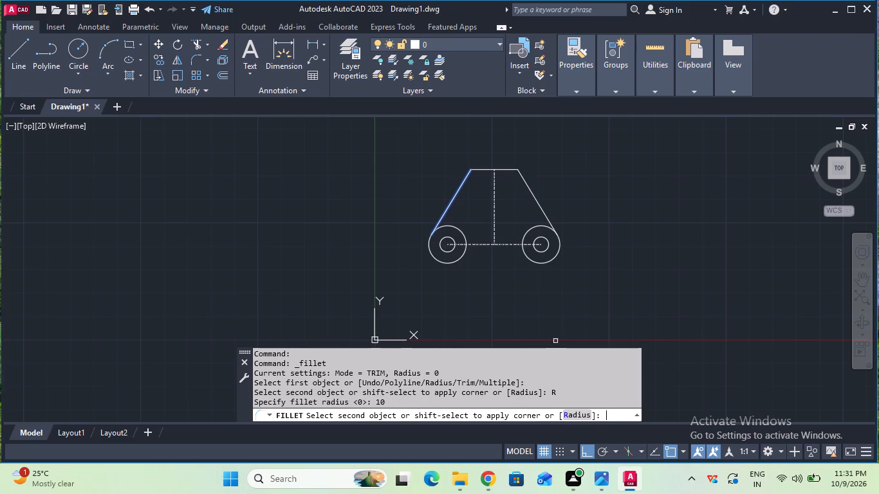
left_click(475, 170)
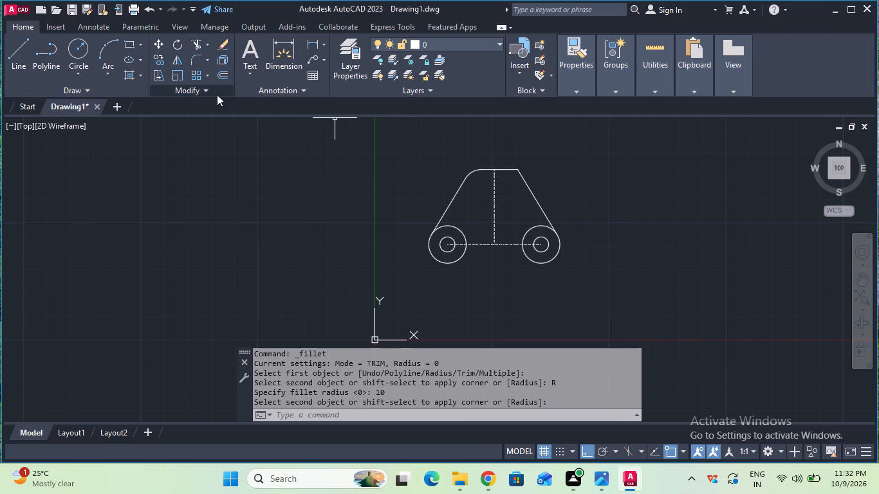
left_click(190, 62)
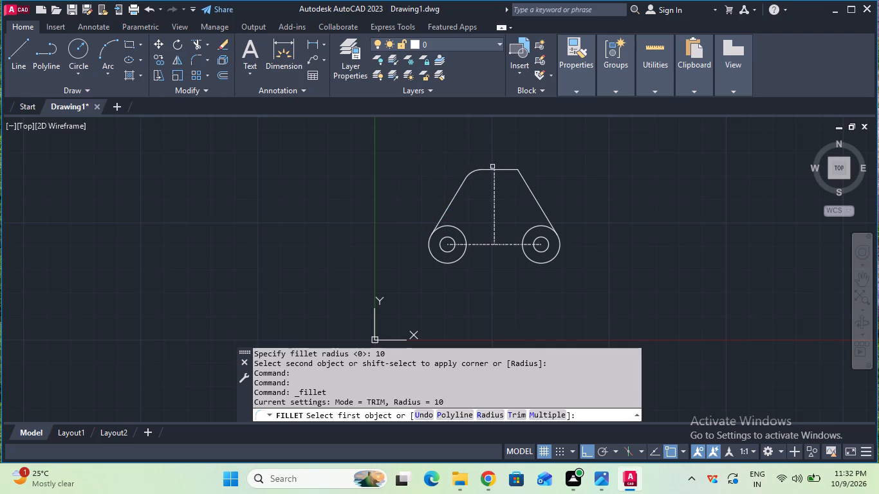
left_click(502, 169)
left_click(523, 176)
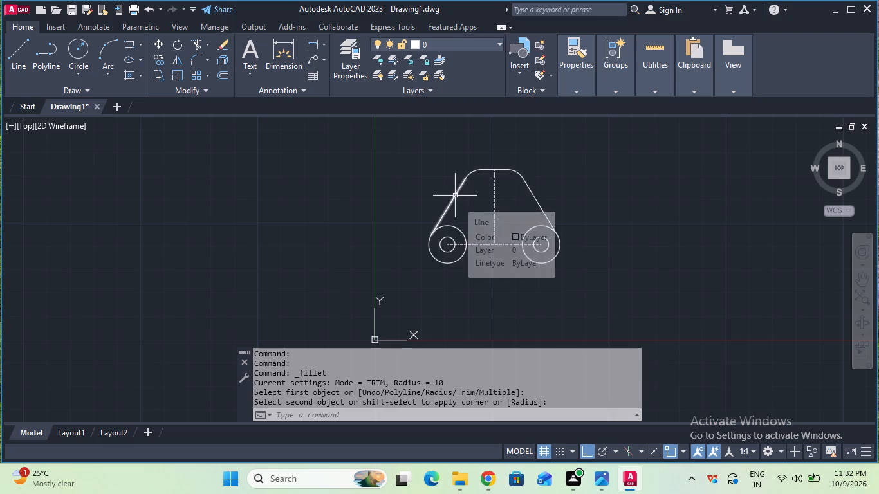
Place a 25 mm vertical linear dimension upward from the horizontal centre line's midpoint, with the dimension line outside the profile's left side.
scroll(549, 242, "up", 1)
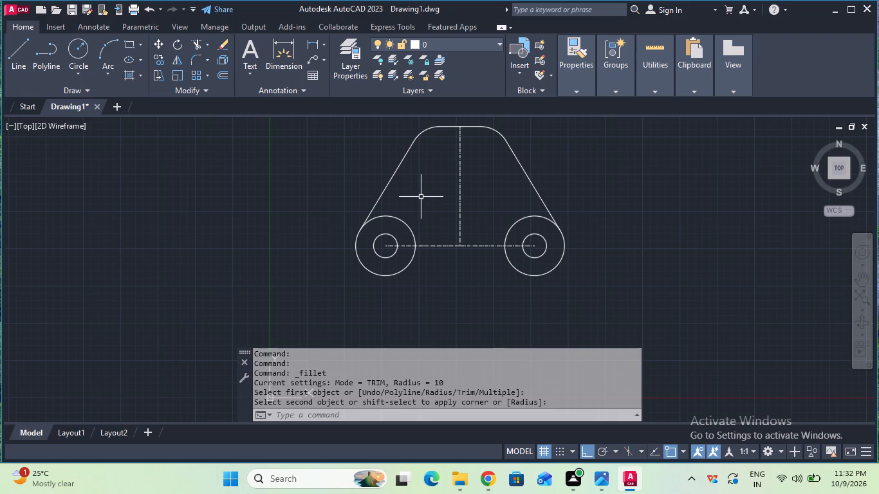
left_click(311, 48)
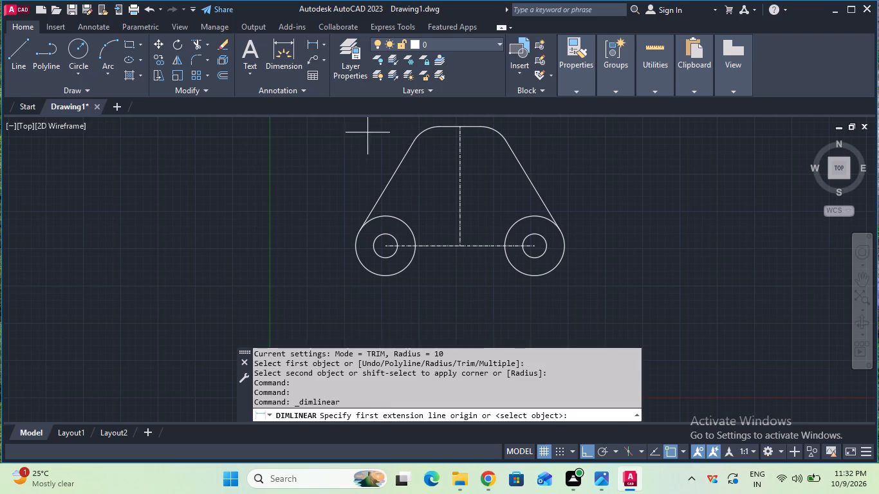
left_click(461, 246)
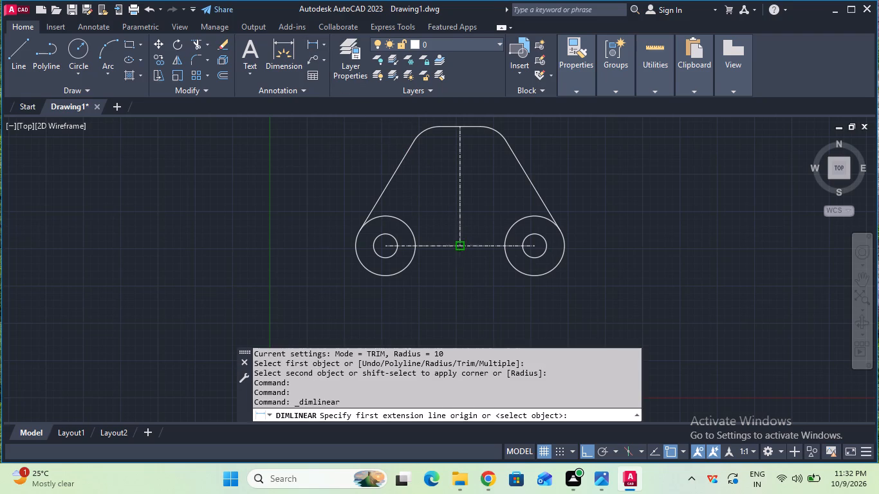
type("25")
key("Return")
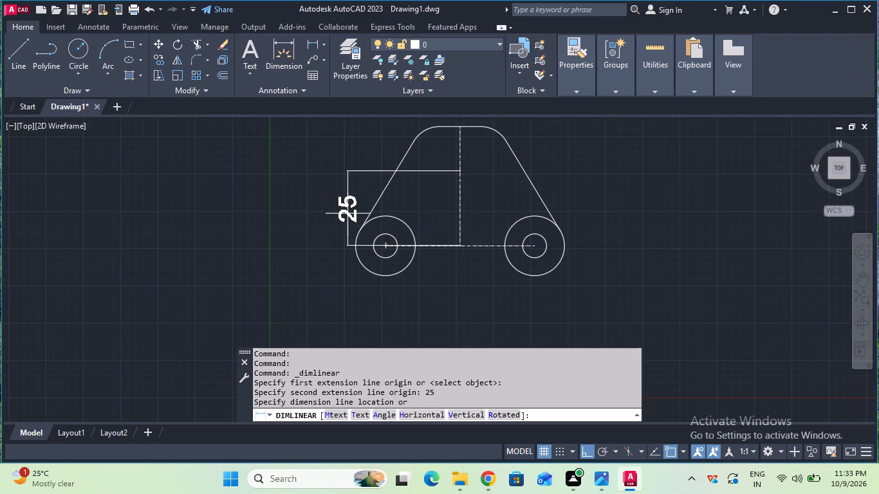
left_click(347, 214)
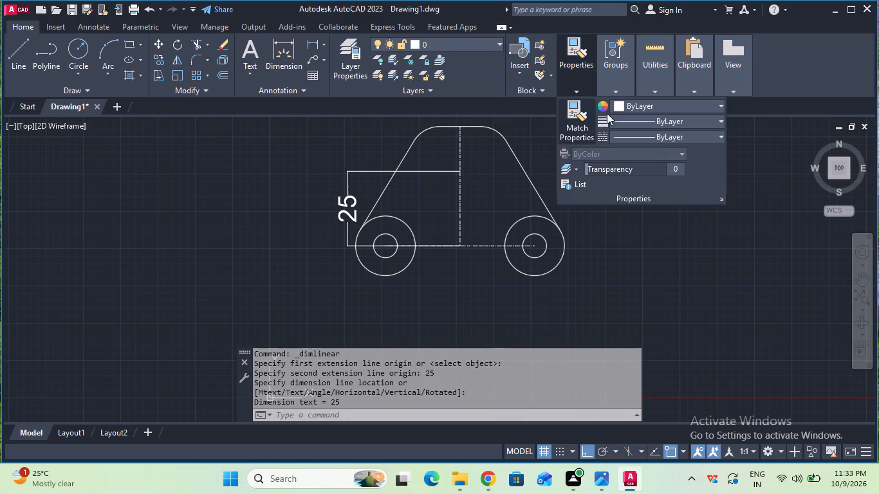
With CENTER as the current linetype, draw a horizontal line from the left slanted side to the vertical centre line along the dimension's upper extension line.
left_click(622, 131)
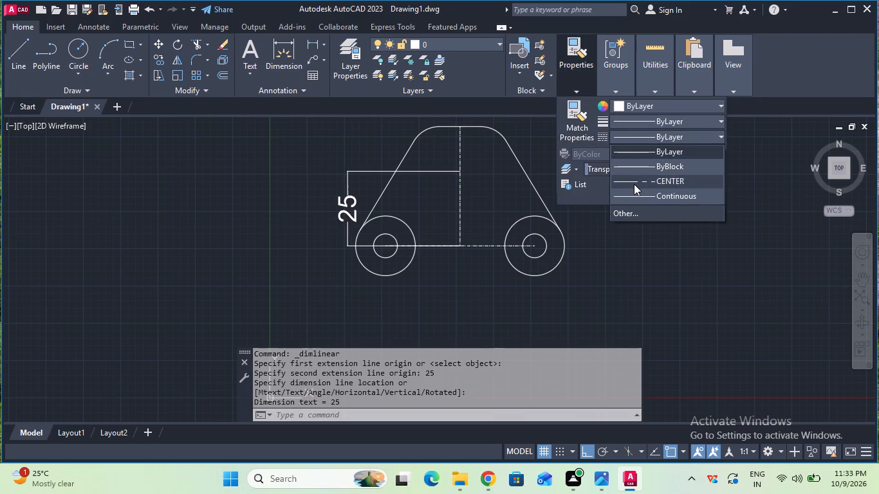
left_click(634, 184)
left_click(21, 58)
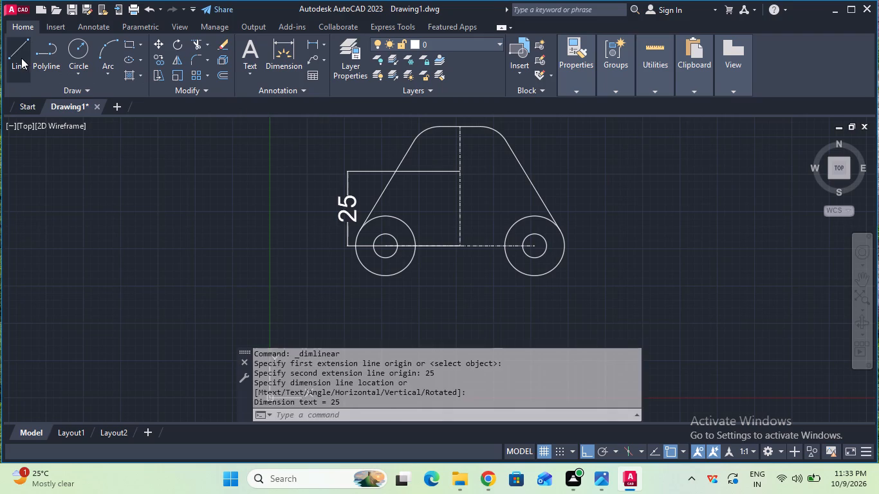
left_click(396, 170)
left_click(457, 171)
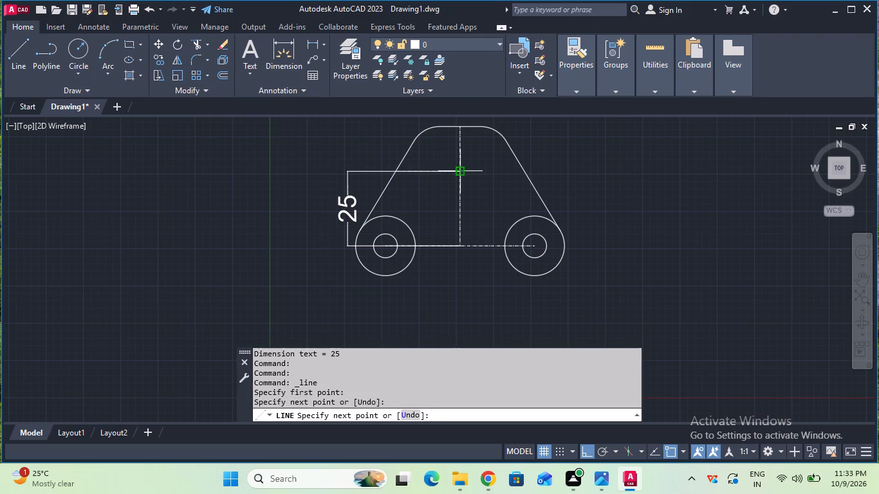
key("Escape")
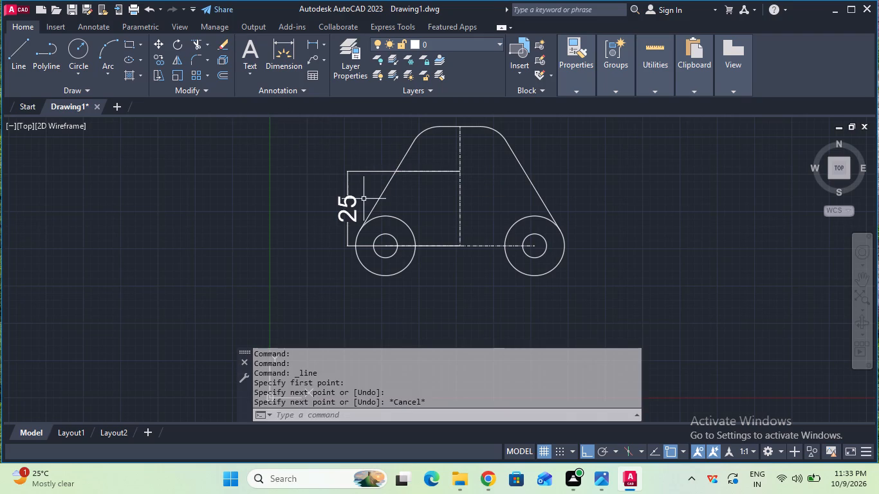
Delete the 25 mm vertical dimension.
left_click(355, 200)
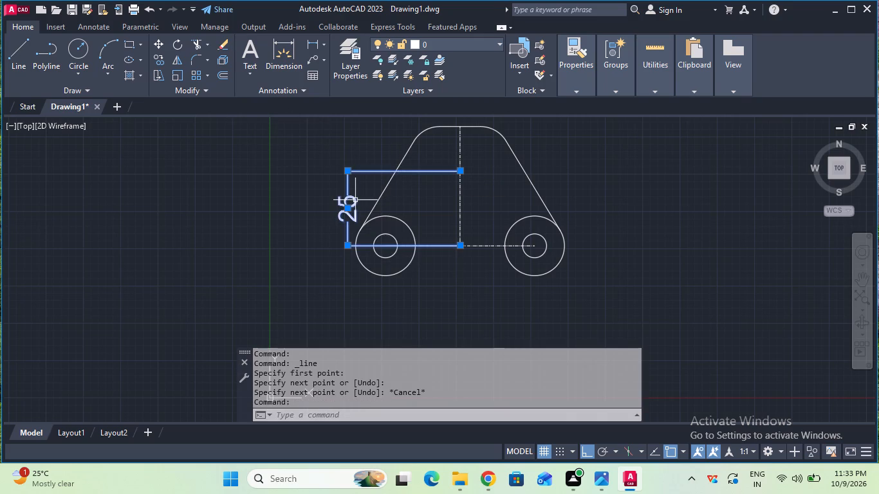
key("Delete")
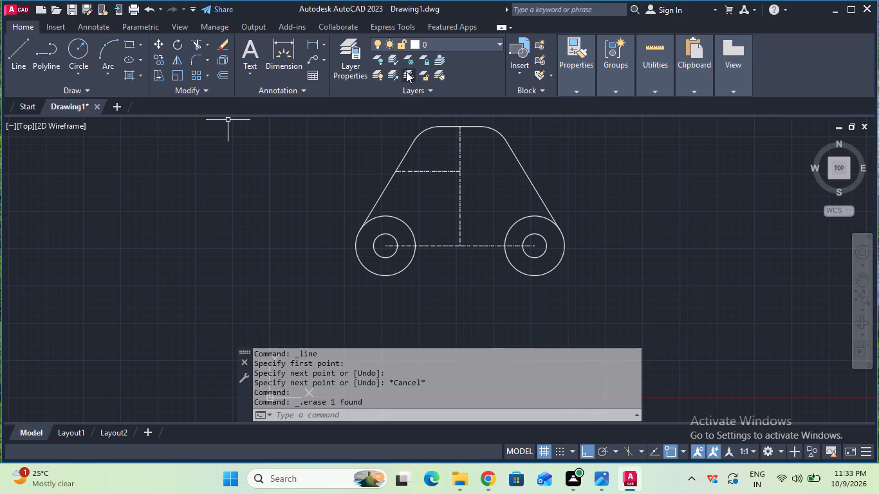
Draw a 15 mm vertical centre line downward from the horizontal centre line's midpoint.
left_click(26, 61)
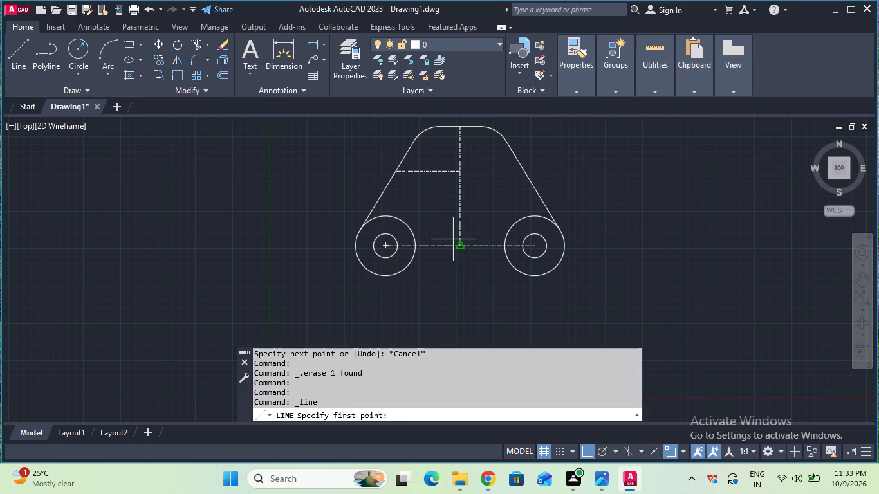
left_click(458, 242)
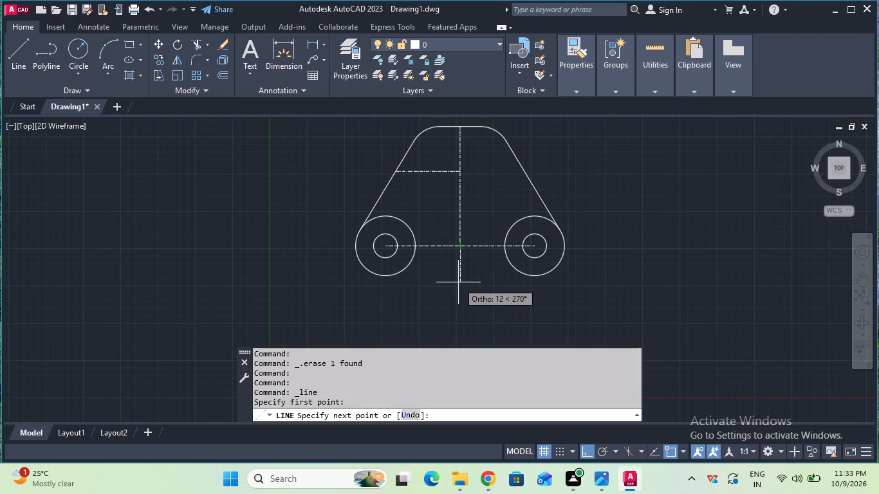
type("15")
key("Return")
key("Escape")
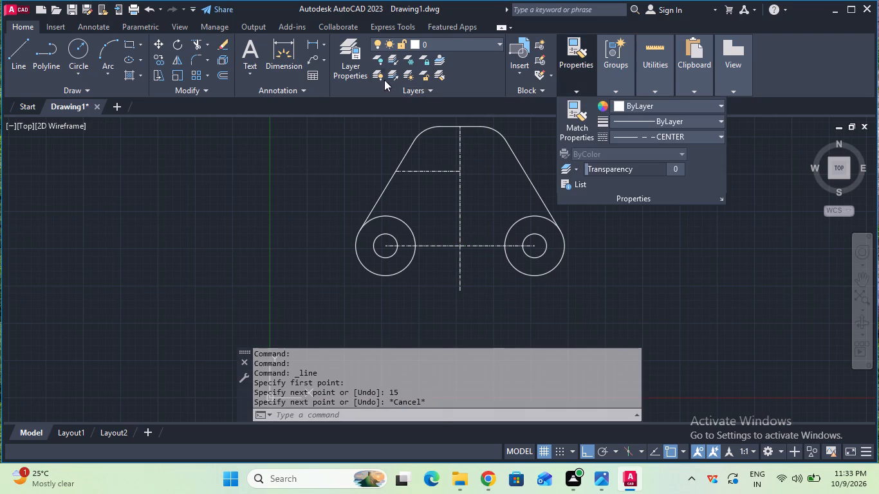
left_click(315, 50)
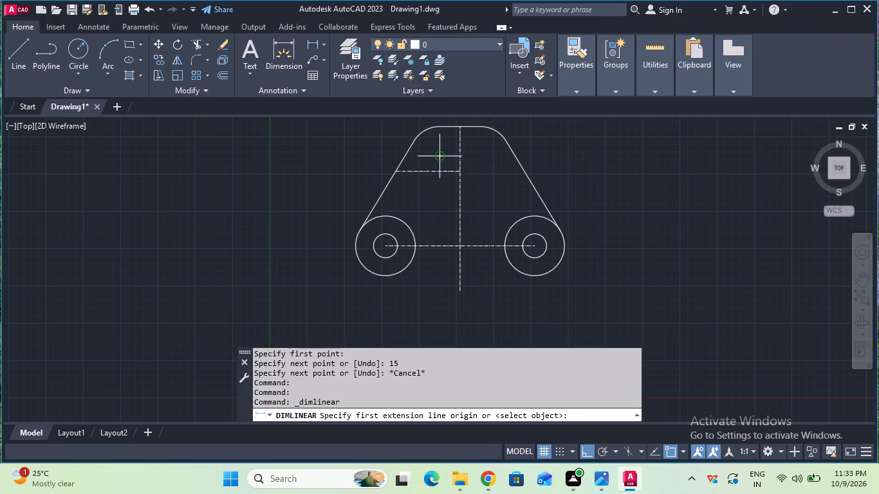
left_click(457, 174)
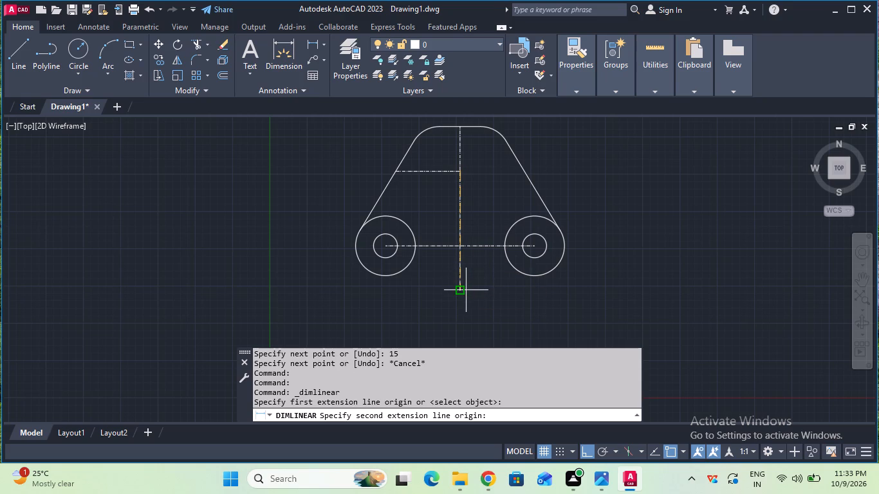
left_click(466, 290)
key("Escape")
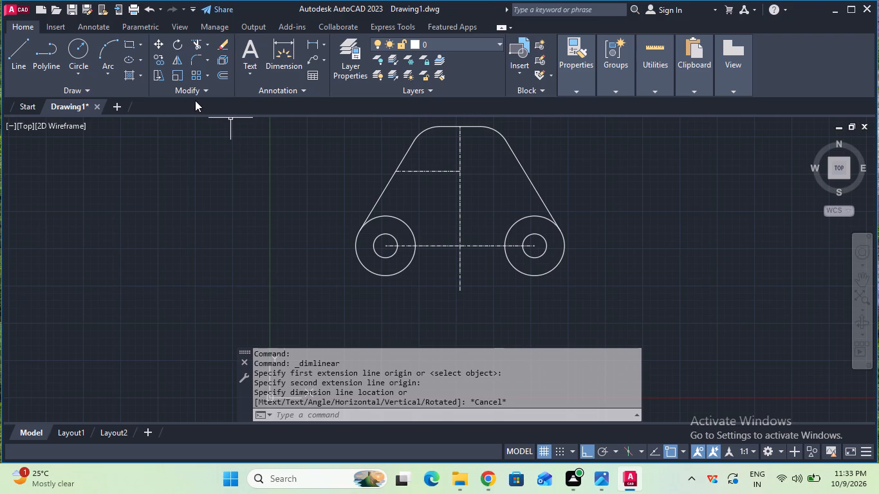
Offset the upper vertical centre line 10 mm to each side.
left_click(220, 74)
left_click(458, 247)
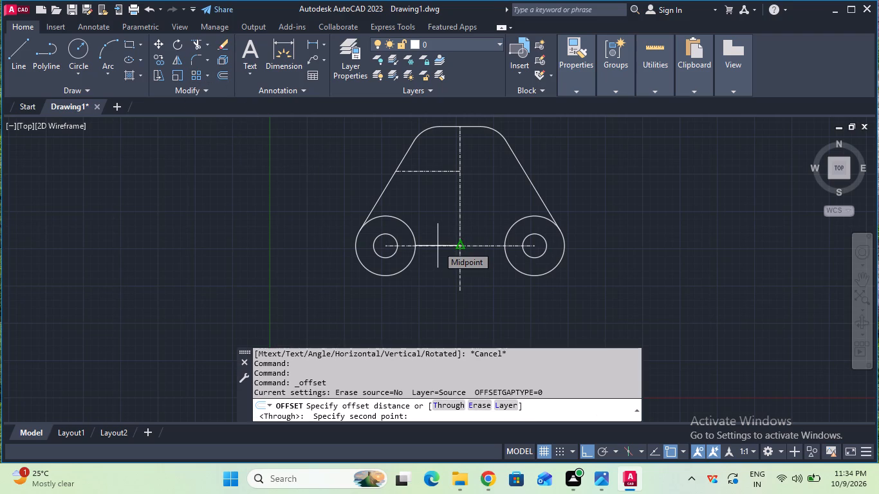
key("1")
key("0")
key("Return")
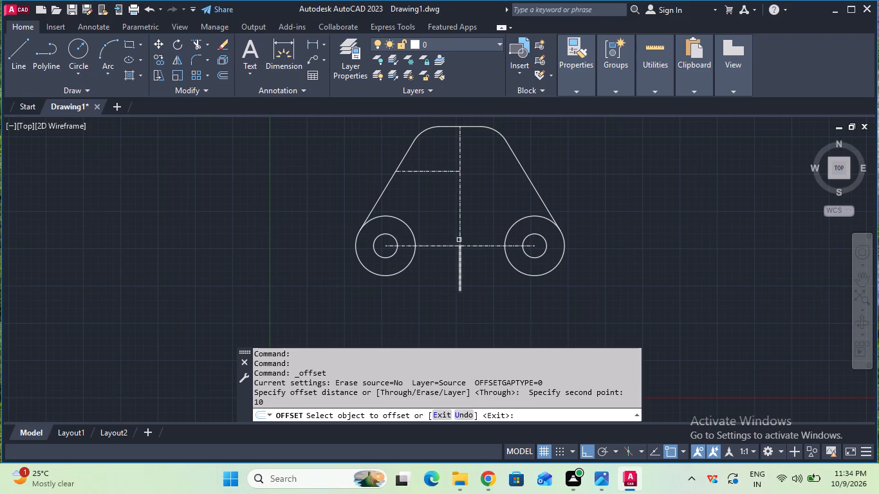
left_click(459, 239)
left_click(448, 239)
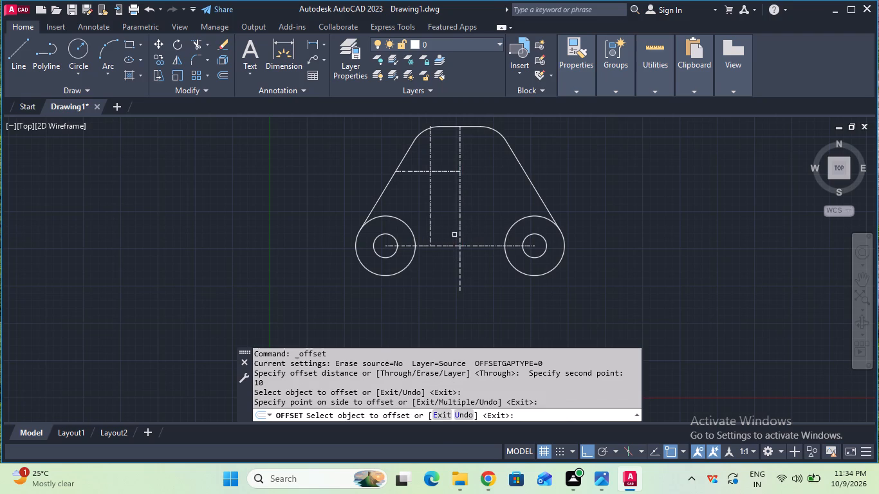
left_click(460, 232)
left_click(474, 232)
key("Escape")
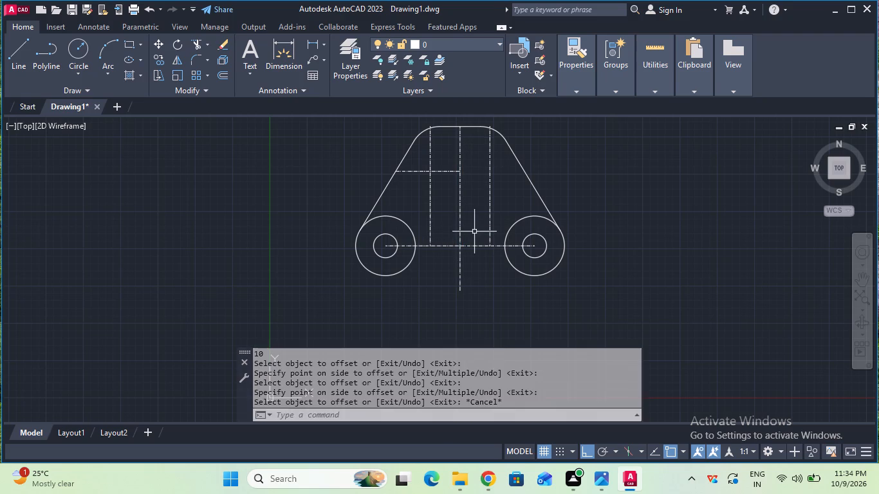
Draw a 15 mm vertical line downward from the left offset line's lower end.
left_click(20, 67)
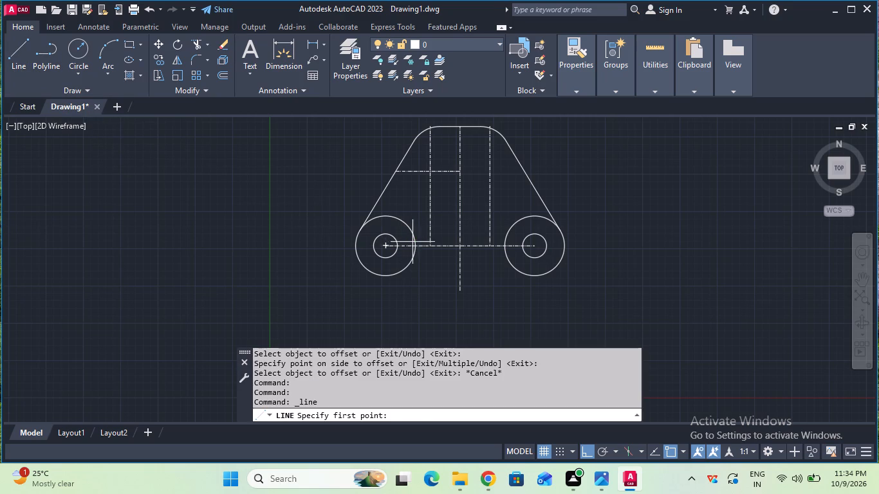
left_click(430, 244)
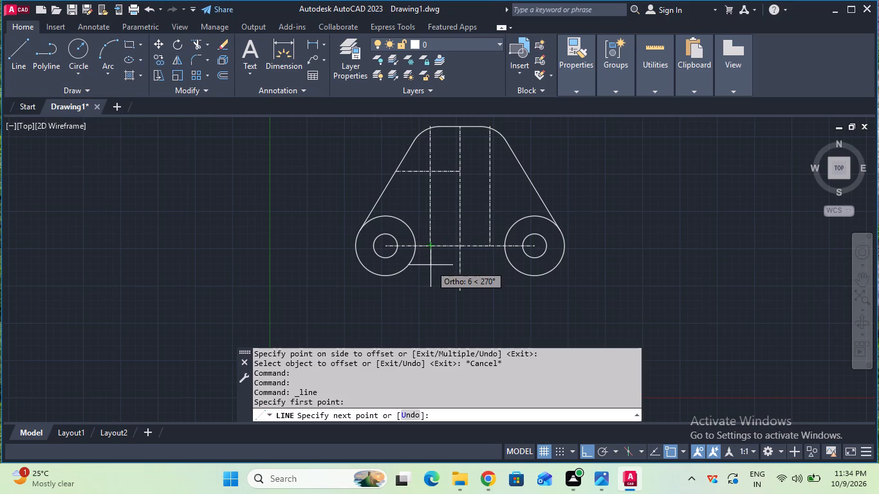
type("15")
key("Return")
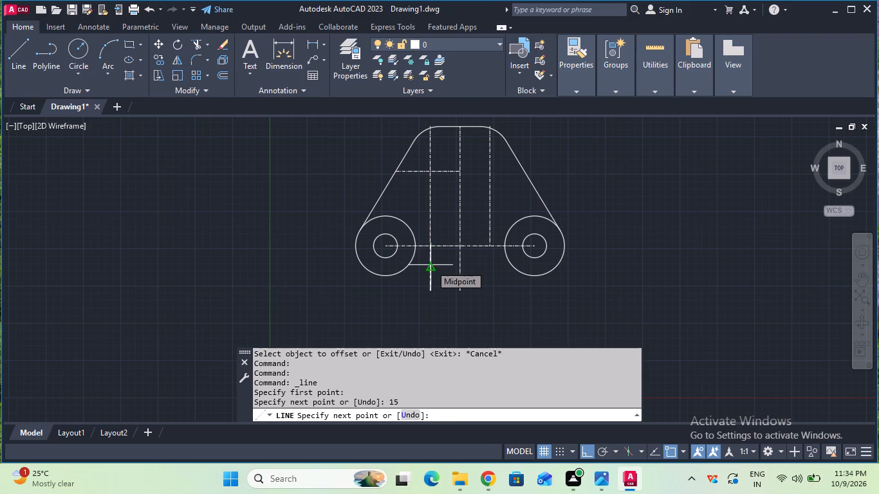
key("Escape")
Draw a 15 mm vertical line downward from the right offset line's lower end on the horizontal centre line.
left_click(26, 68)
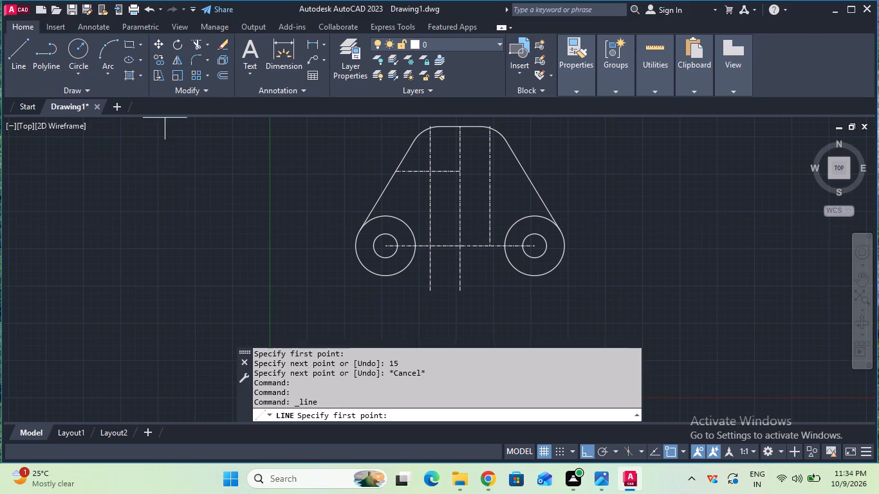
left_click(491, 244)
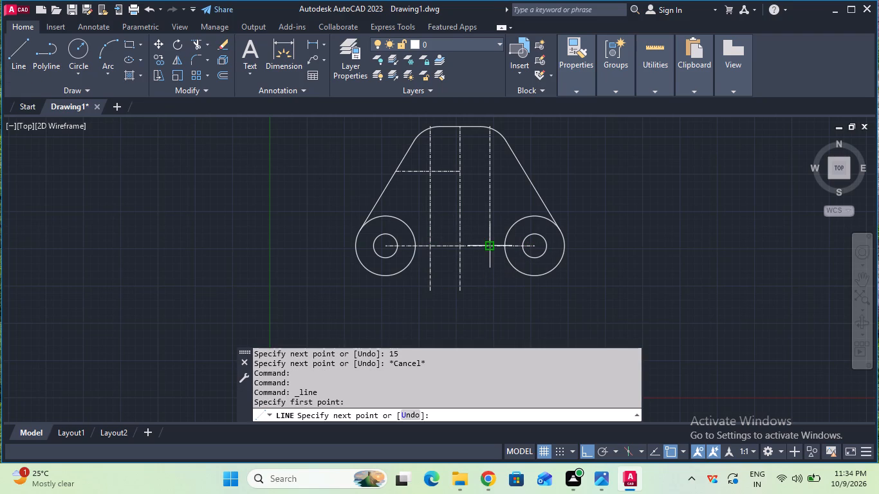
type("15")
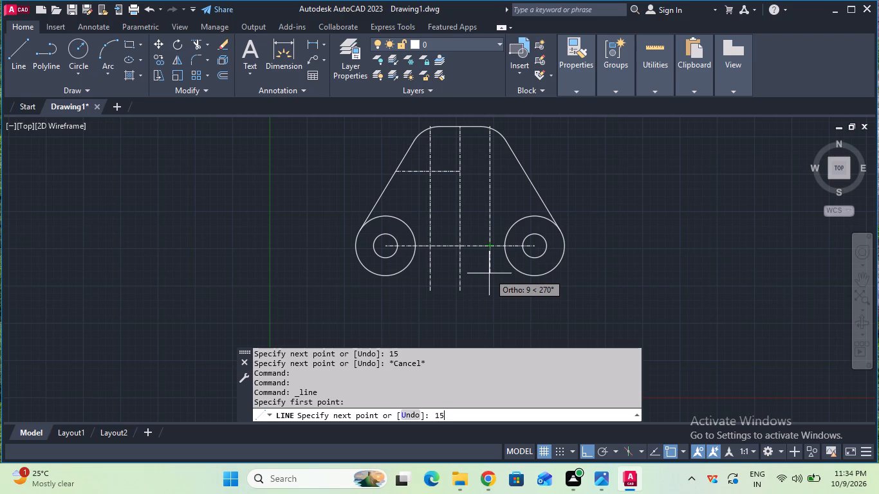
key("Return")
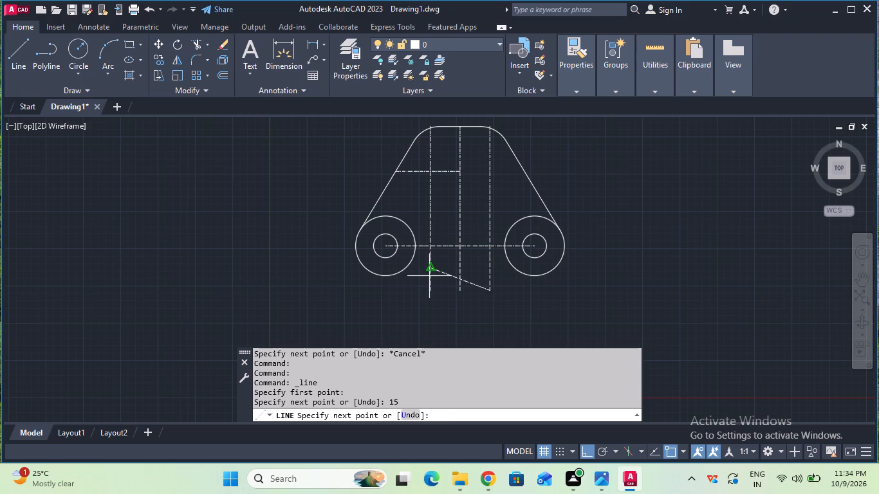
key("Escape")
Trim the short horizontal line outside the left offset line and the left offset line above that horizontal line.
left_click(192, 46)
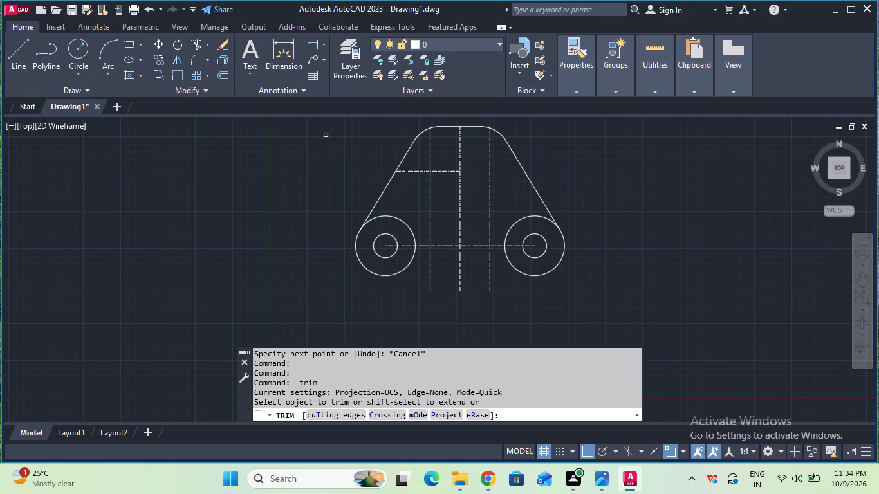
left_click(412, 172)
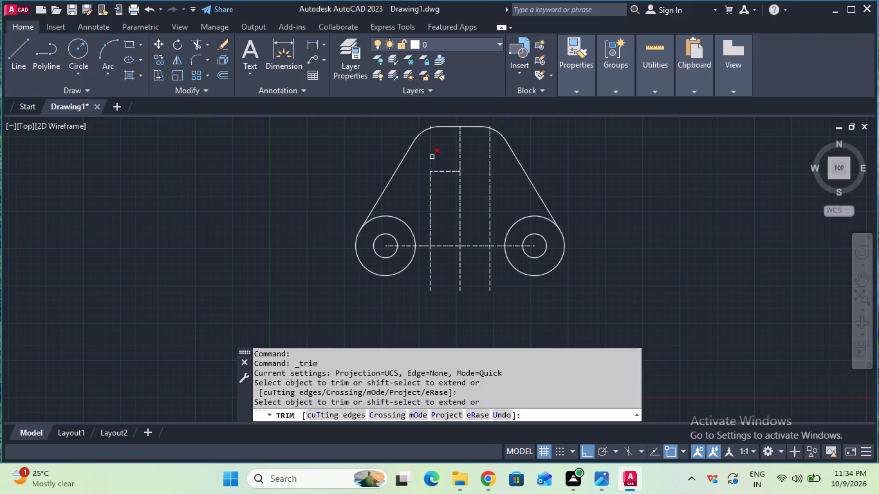
left_click(432, 157)
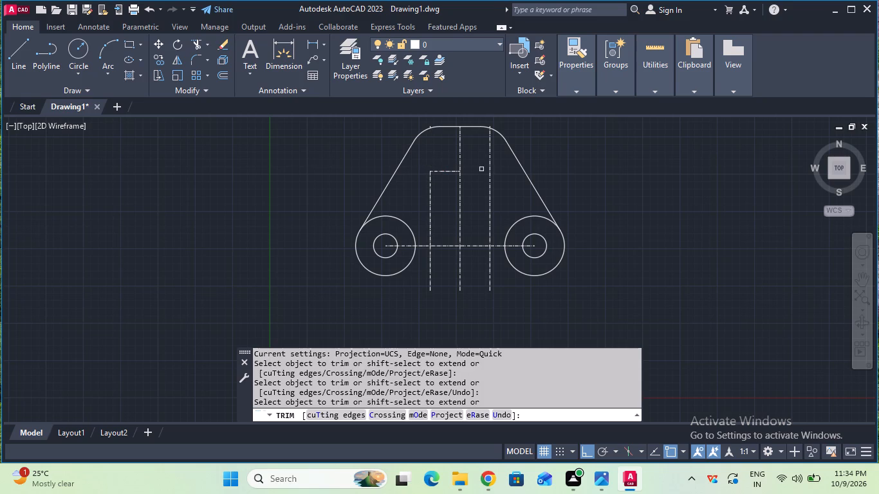
key("Escape")
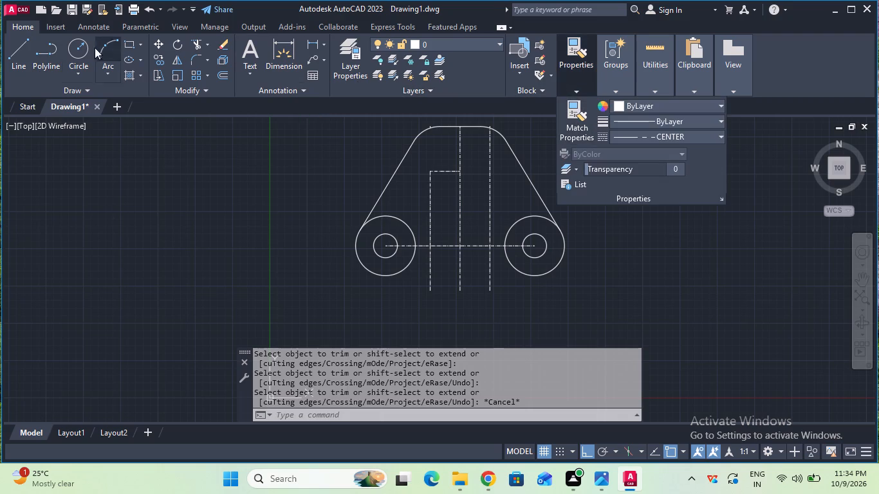
Draw a horizontal line from the short upper line's end on the vertical centre line to the right offset line.
left_click(25, 55)
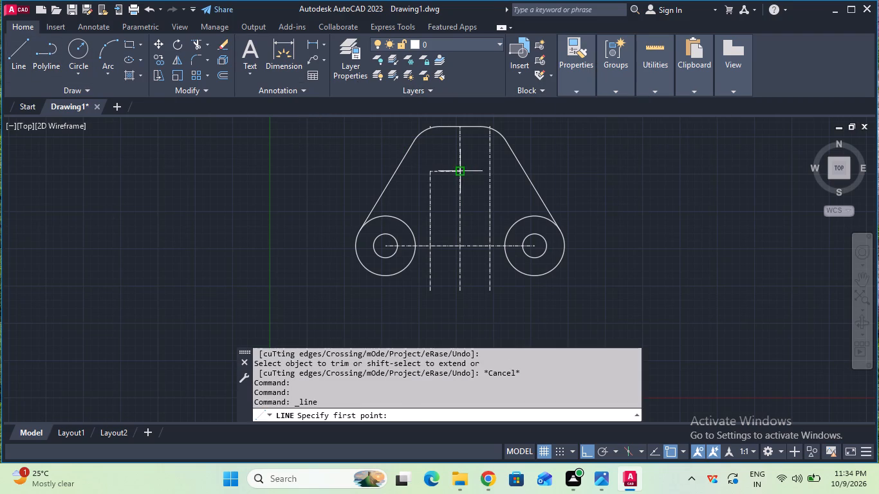
left_click(461, 173)
left_click(487, 175)
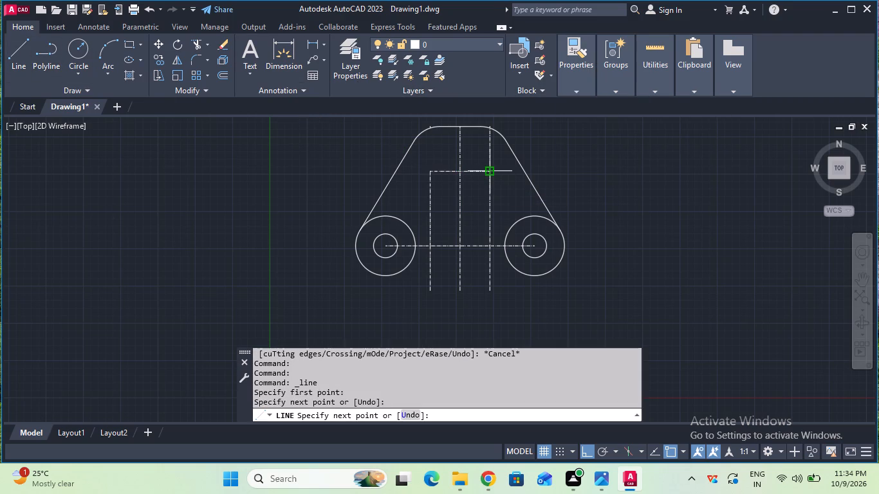
key("Escape")
Trim the right offset line above the inner horizontal line and both leftover stubs at the rounded top corners.
left_click(202, 50)
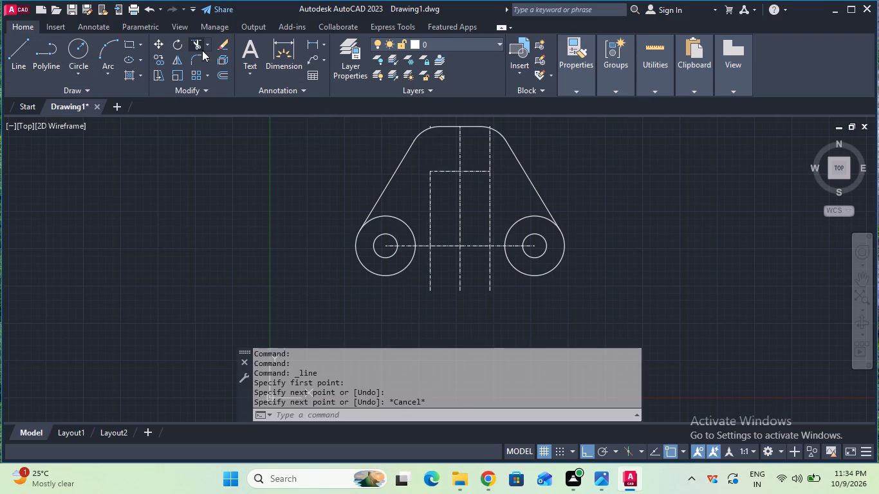
left_click_drag(472, 148, 492, 154)
scroll(492, 154, "up", 1)
middle_click_drag(492, 154, 492, 230)
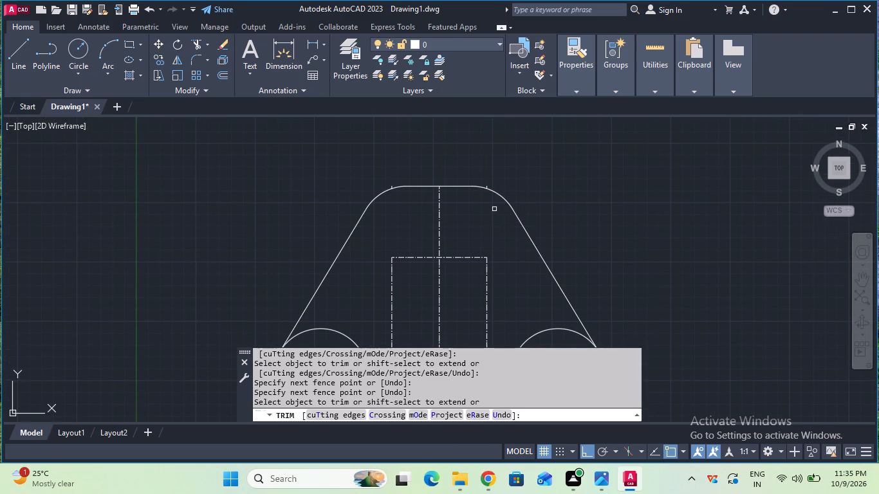
scroll(494, 209, "up", 1)
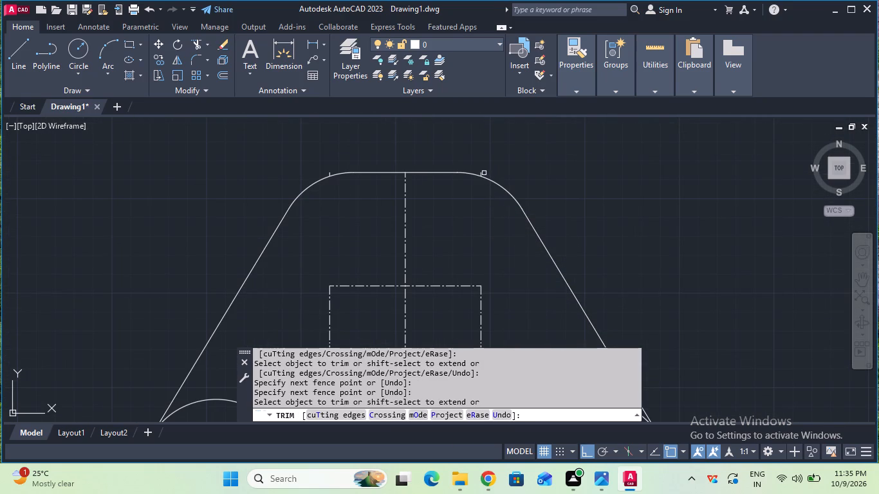
left_click(481, 173)
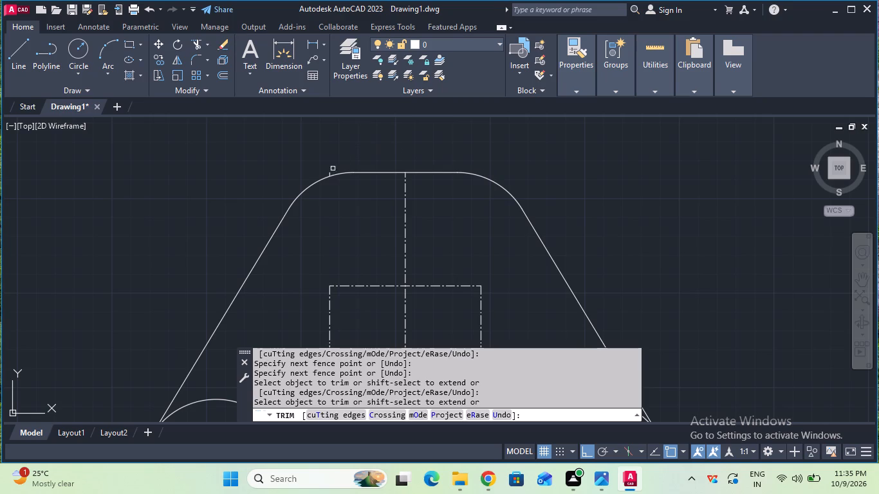
left_click(331, 172)
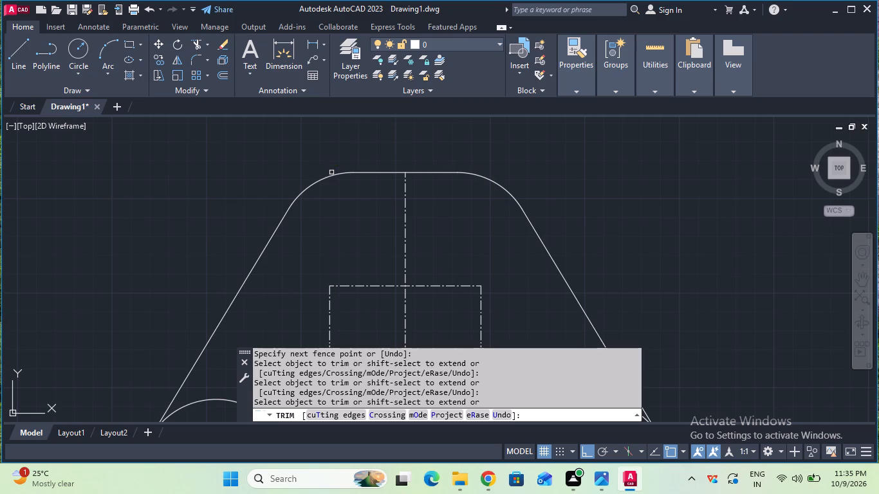
scroll(331, 172, "down", 2)
key("Escape")
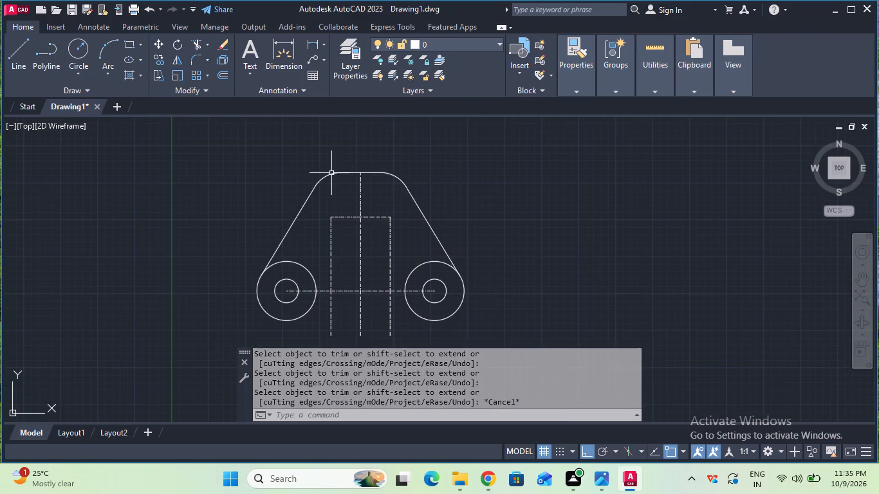
Set the linetype of the inner rectangle's two top segments and both sides above the horizontal centre line to ByLayer.
left_click(391, 248)
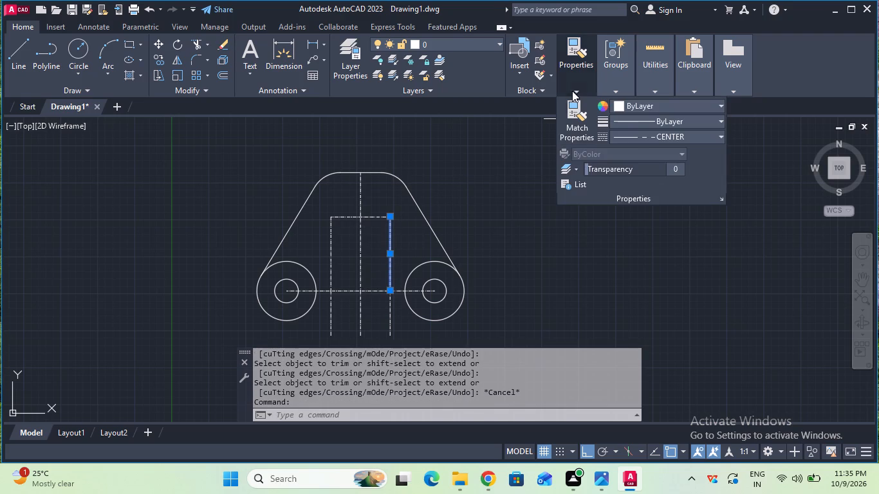
left_click(632, 135)
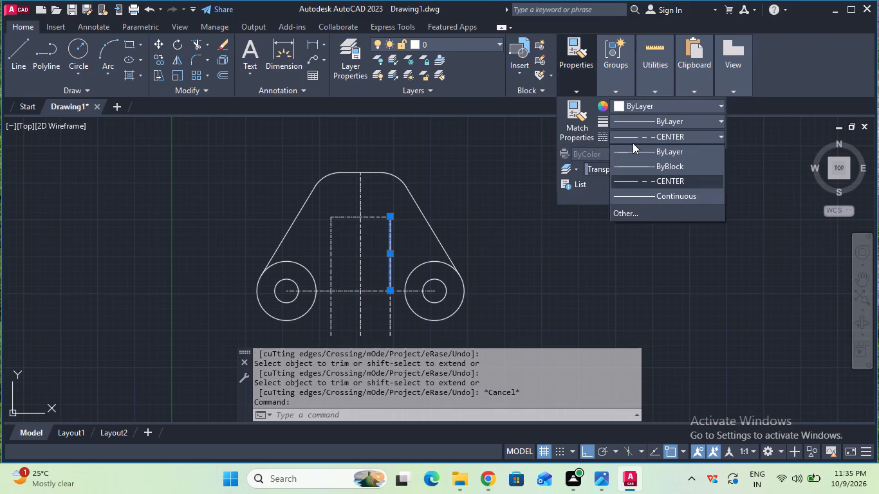
left_click(634, 148)
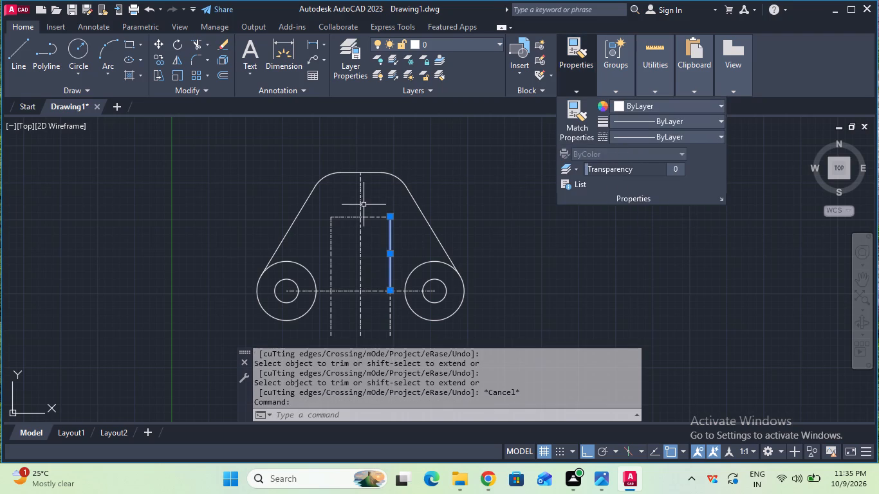
left_click(370, 216)
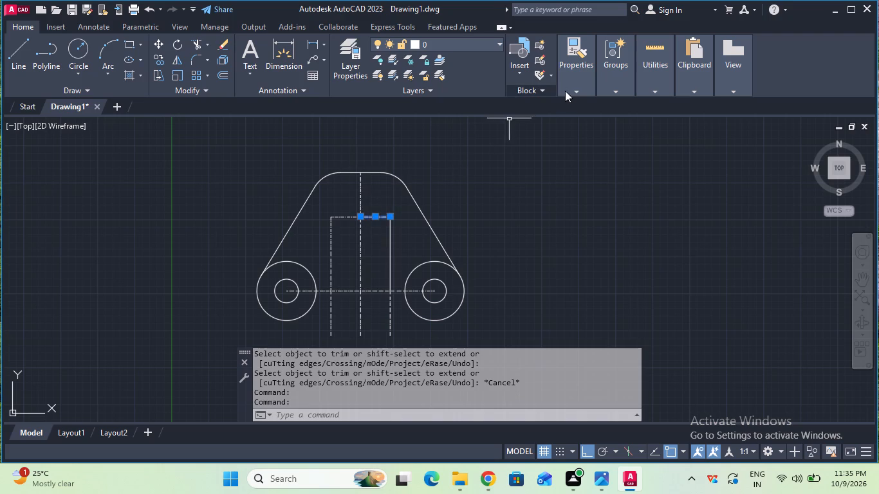
left_click(625, 136)
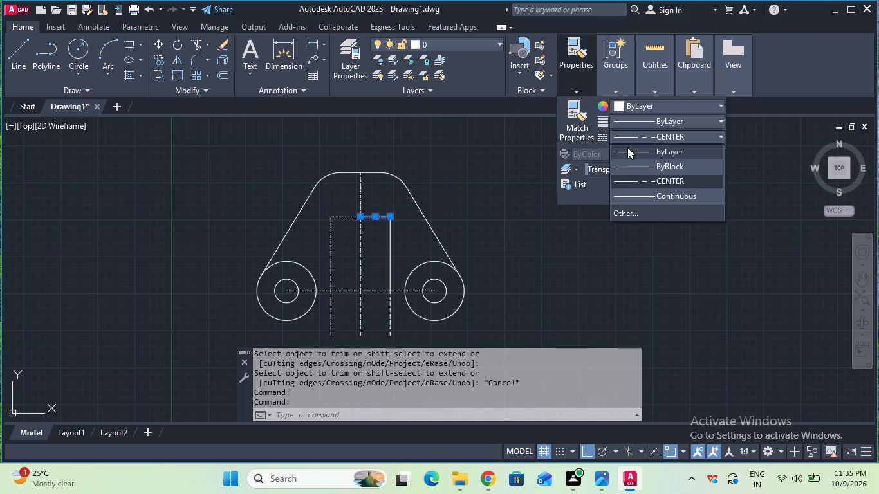
left_click(627, 147)
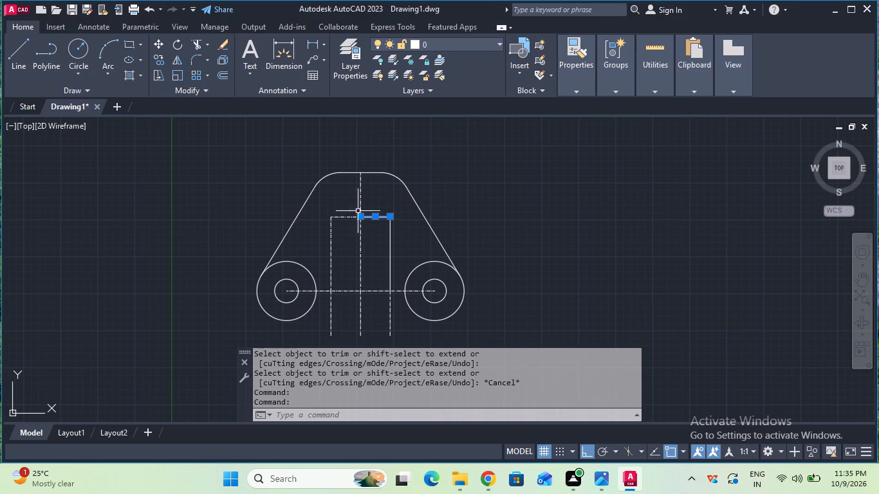
left_click(345, 217)
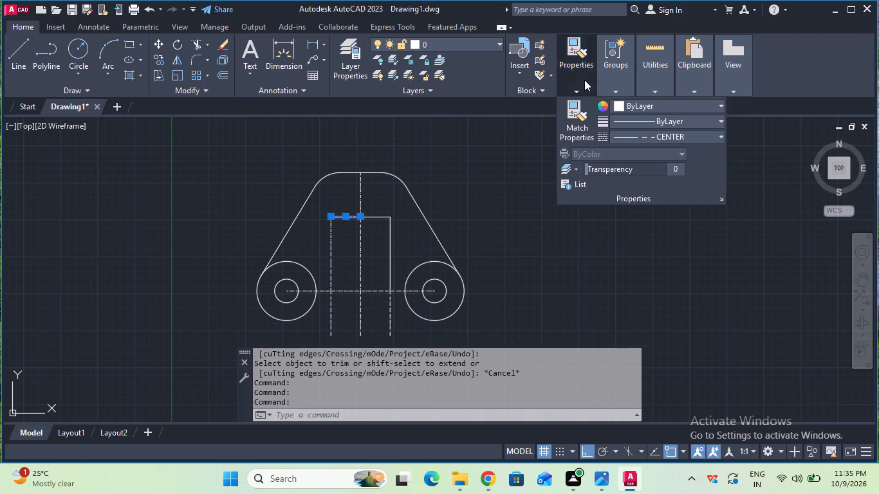
left_click(627, 135)
left_click(631, 151)
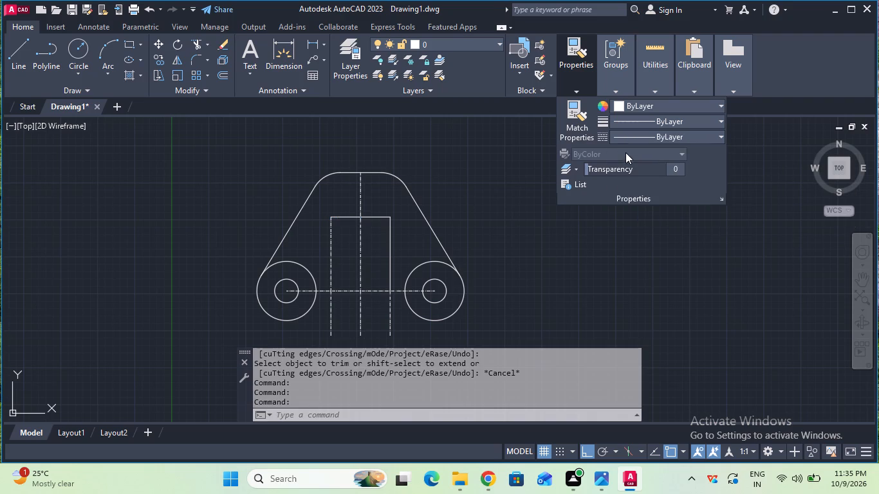
left_click(331, 259)
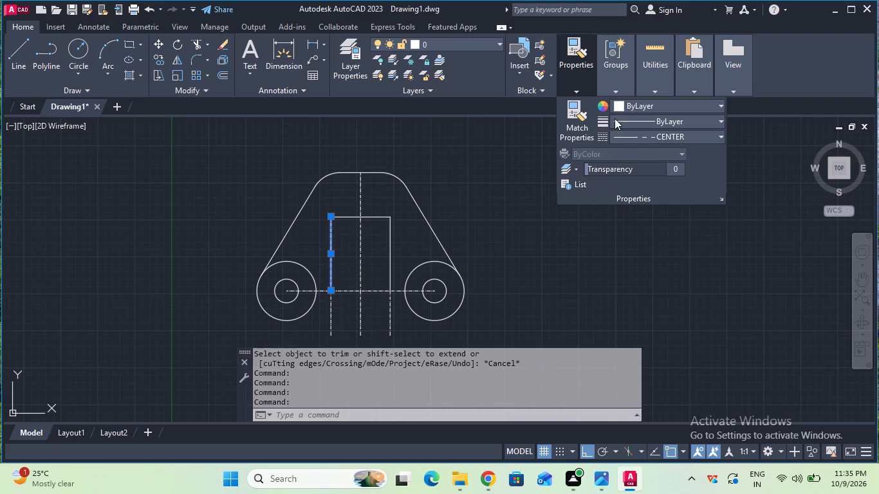
left_click(629, 134)
left_click(633, 149)
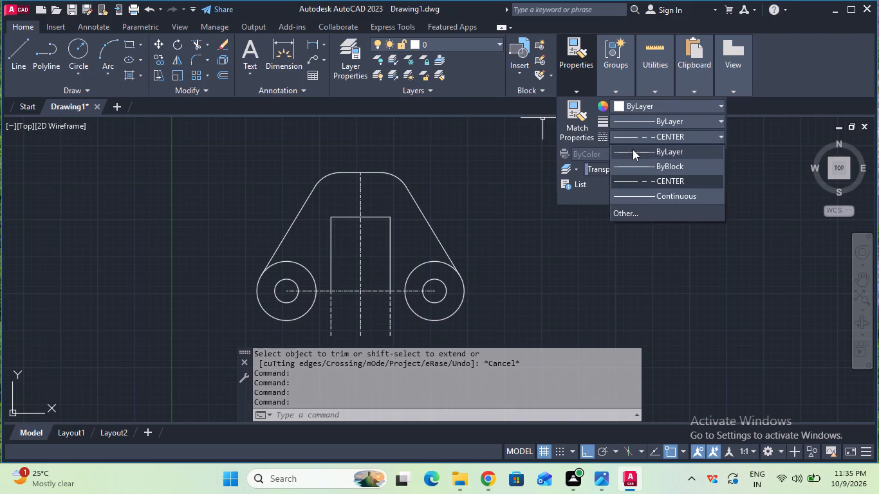
middle_click_drag(489, 213, 495, 161)
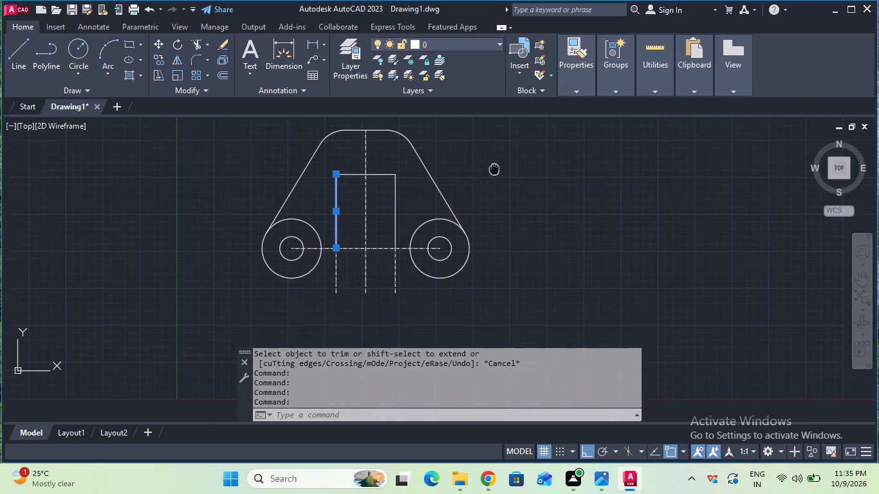
middle_click_drag(495, 161, 495, 154)
scroll(495, 154, "up", 1)
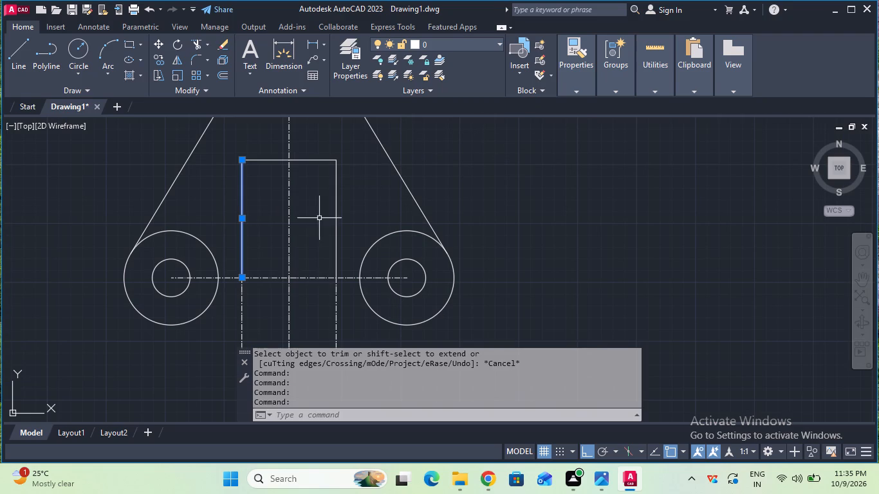
key("Escape")
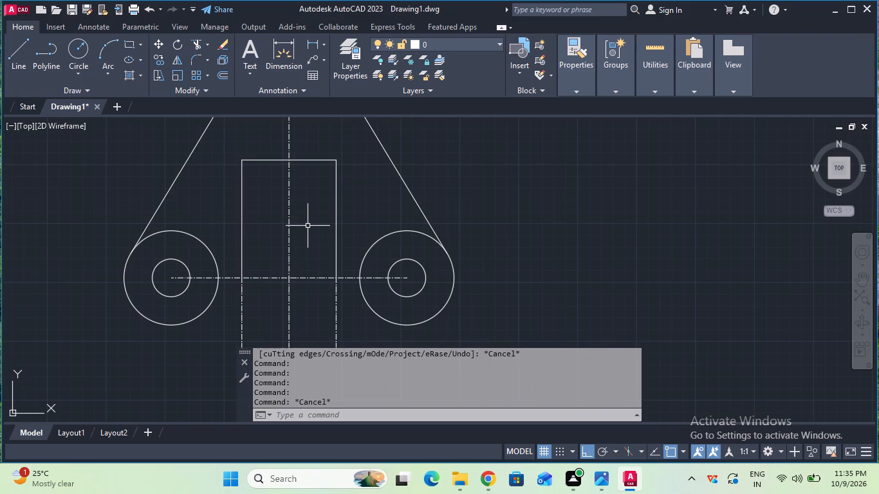
Set the linetype of the left and right 15 mm vertical lines below the horizontal centre line to ByLayer.
middle_click_drag(329, 210, 342, 163)
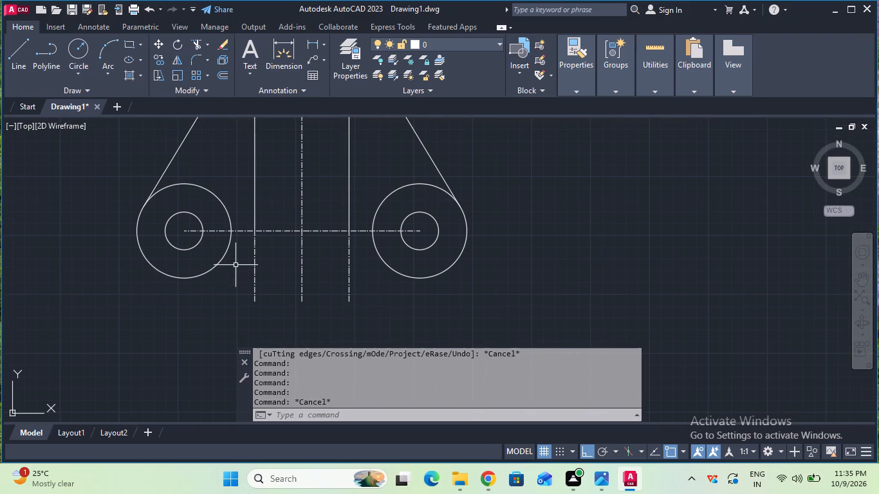
left_click(256, 262)
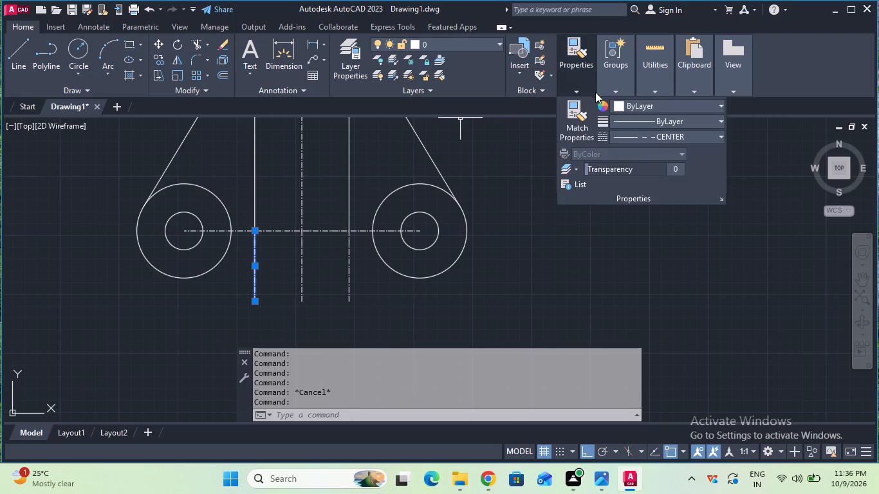
left_click(625, 136)
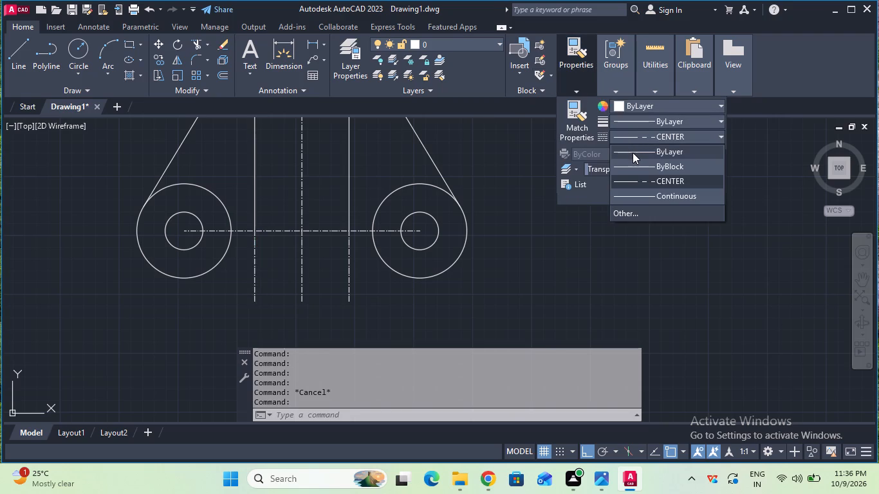
left_click(633, 152)
left_click(349, 268)
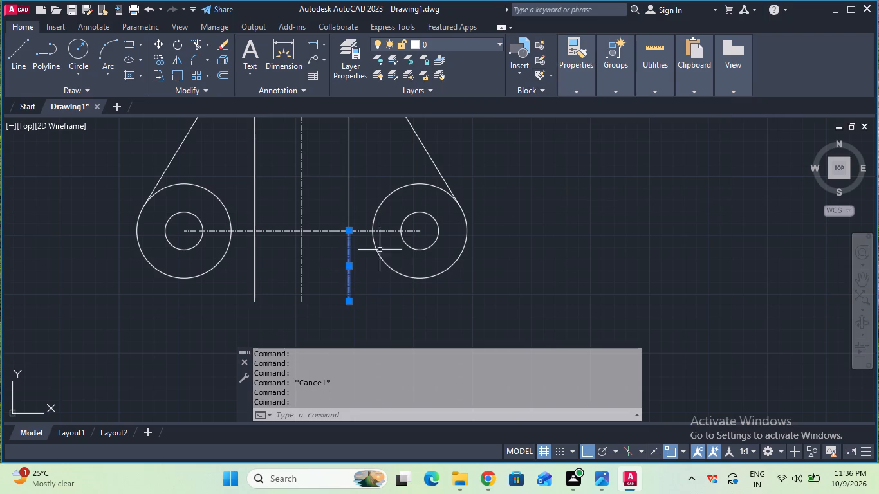
left_click(634, 134)
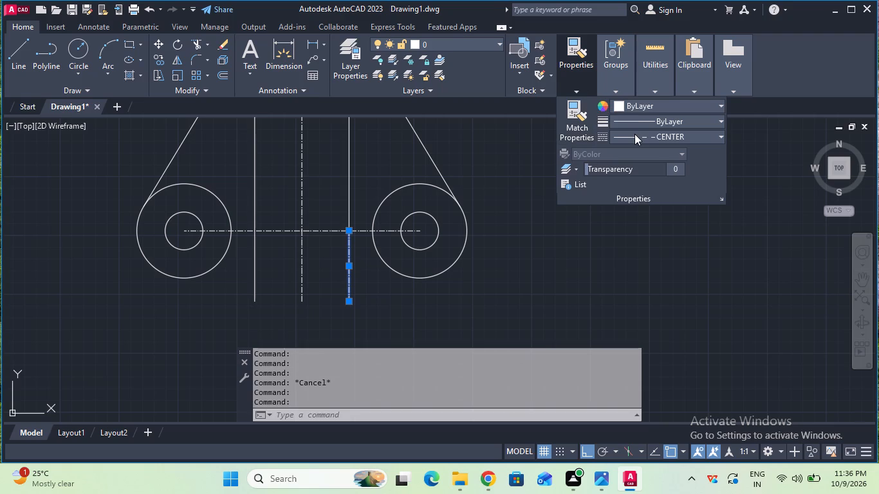
left_click(637, 150)
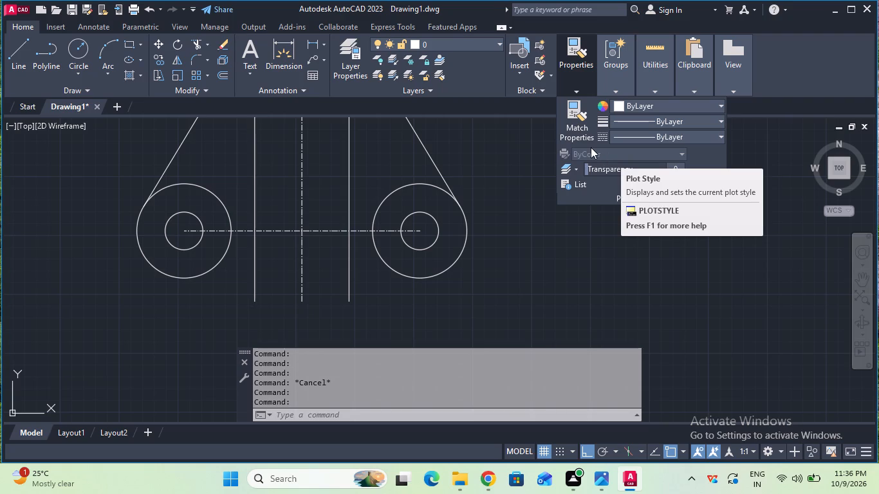
Draw a horizontal construction line joining the bottom points of the two small inner circles.
left_click(72, 52)
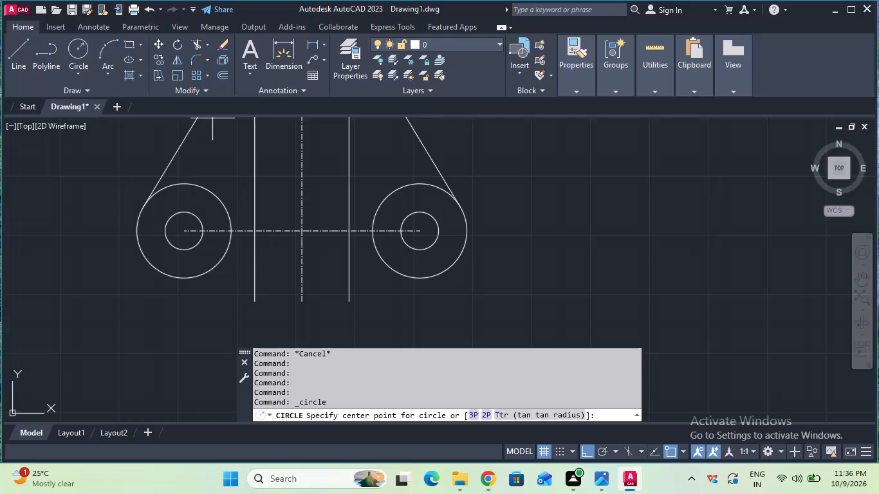
key("Escape")
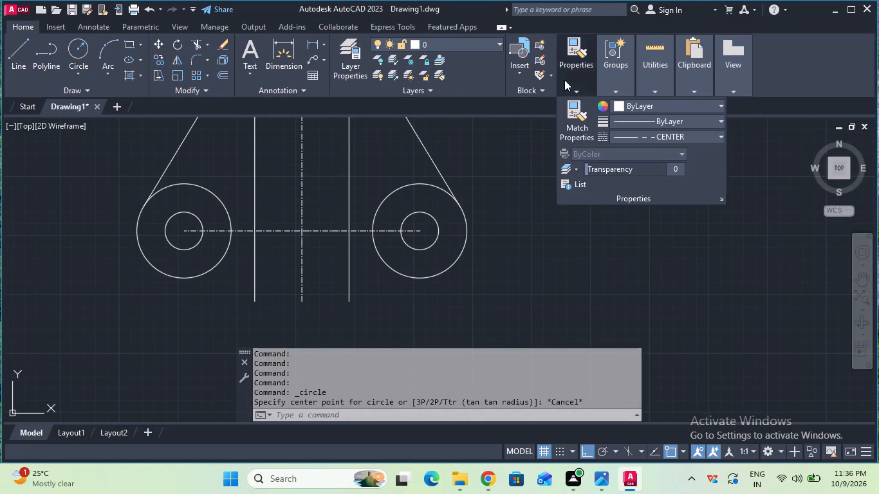
left_click(19, 66)
left_click(180, 252)
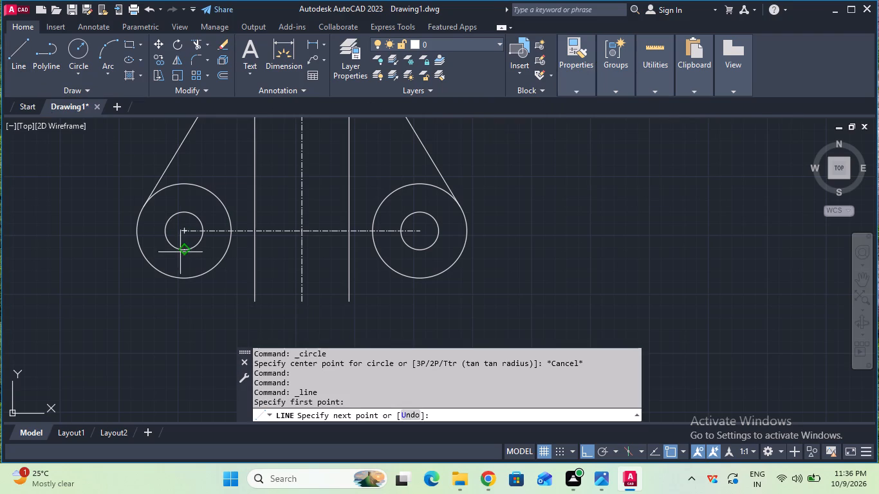
left_click(414, 257)
key("Escape")
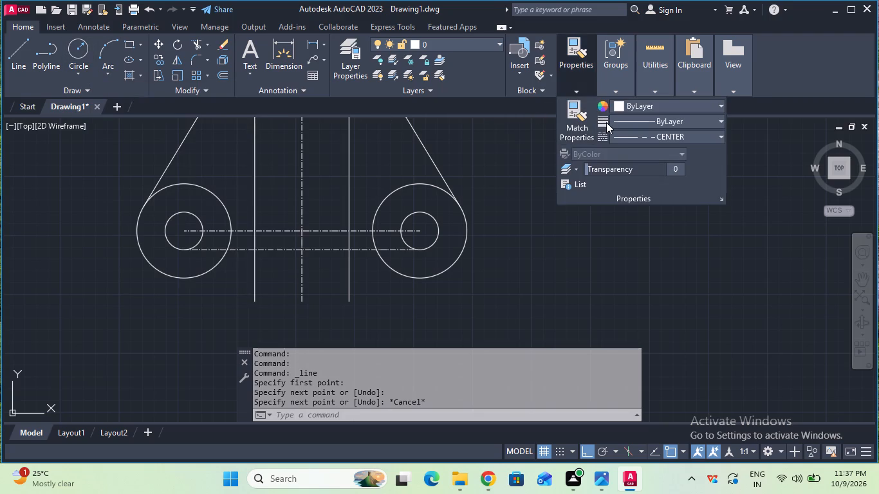
Set the current linetype to ByLayer.
left_click(612, 135)
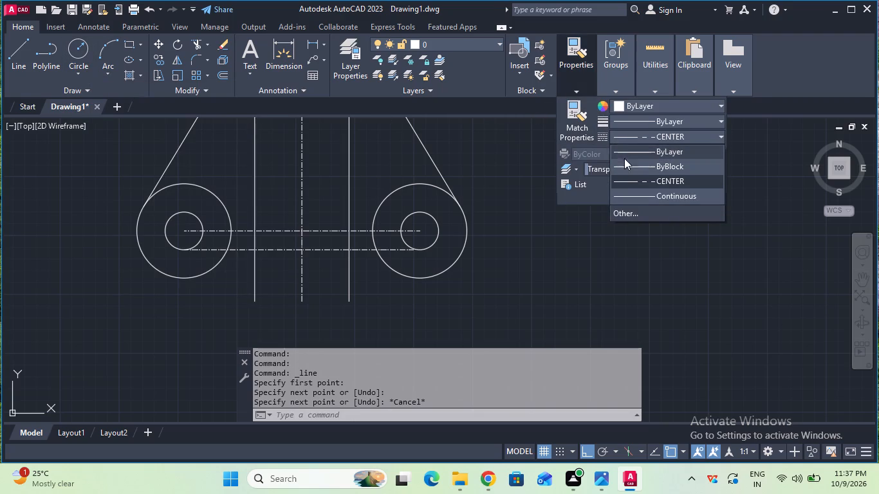
left_click(625, 152)
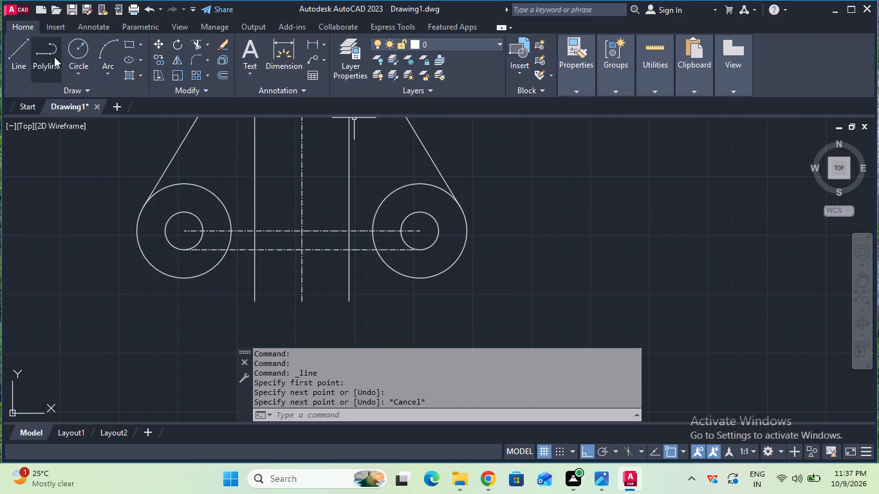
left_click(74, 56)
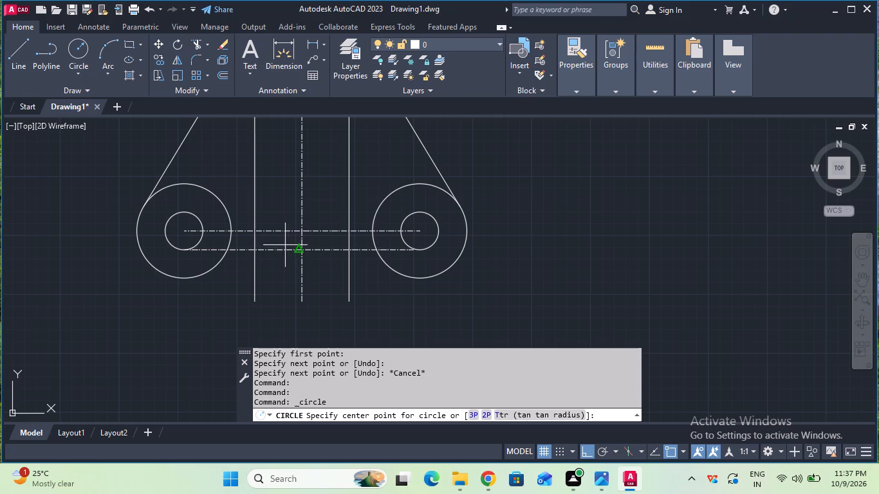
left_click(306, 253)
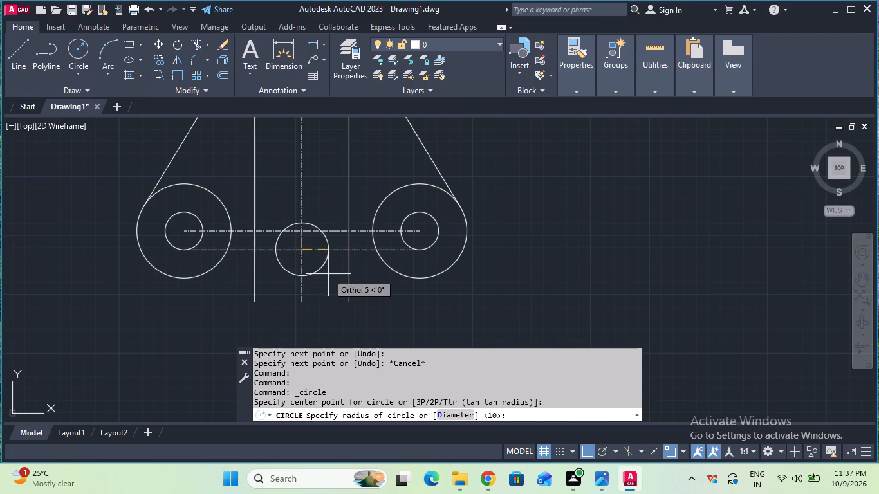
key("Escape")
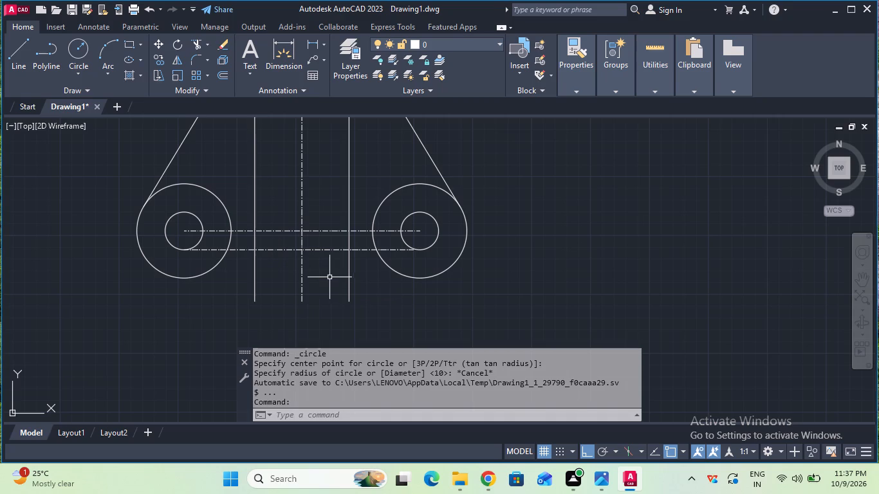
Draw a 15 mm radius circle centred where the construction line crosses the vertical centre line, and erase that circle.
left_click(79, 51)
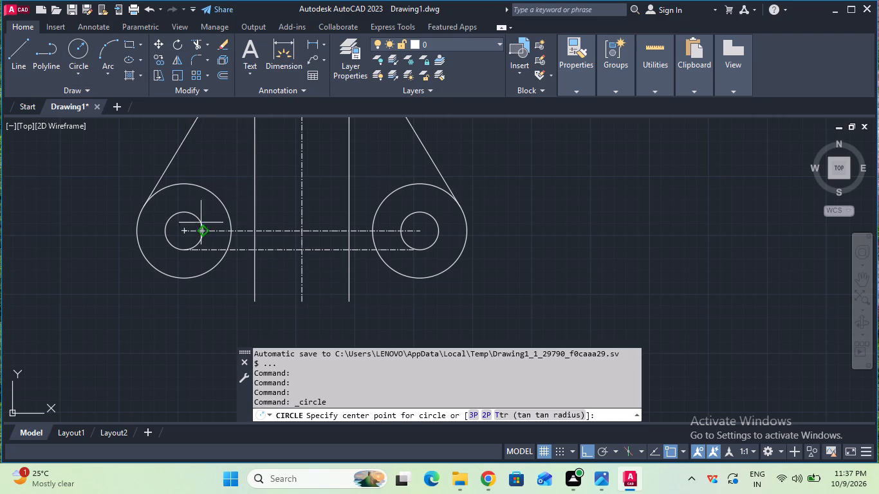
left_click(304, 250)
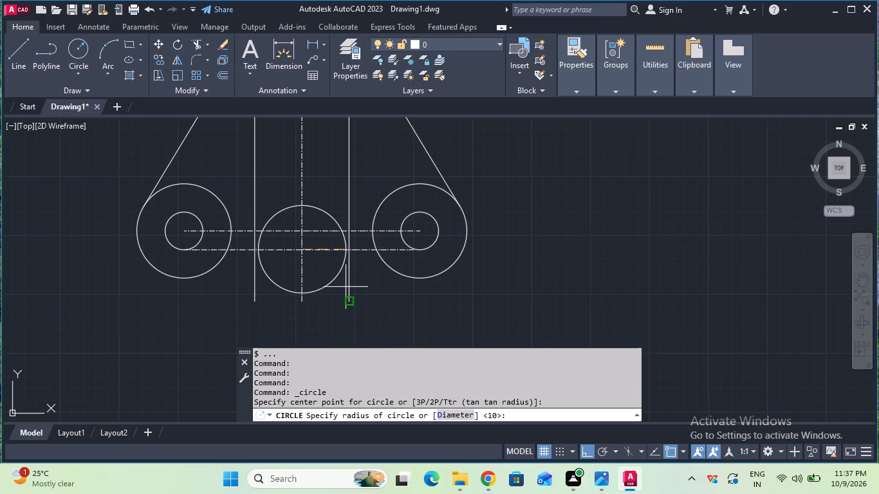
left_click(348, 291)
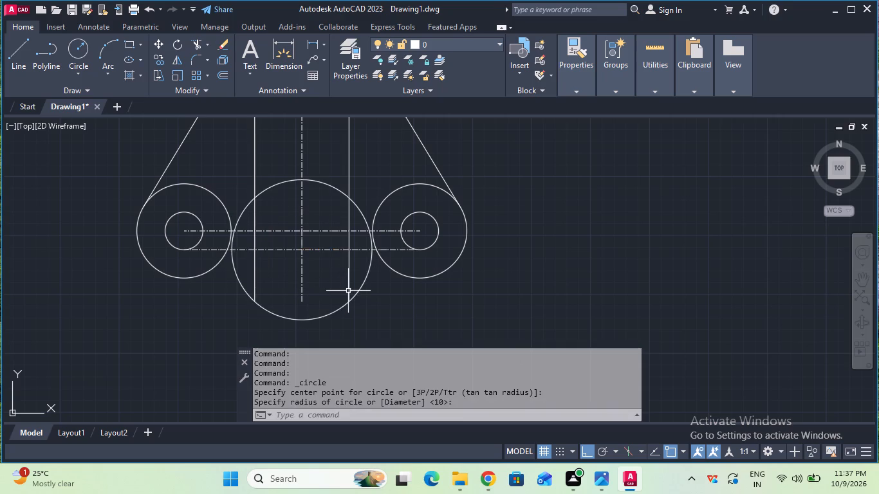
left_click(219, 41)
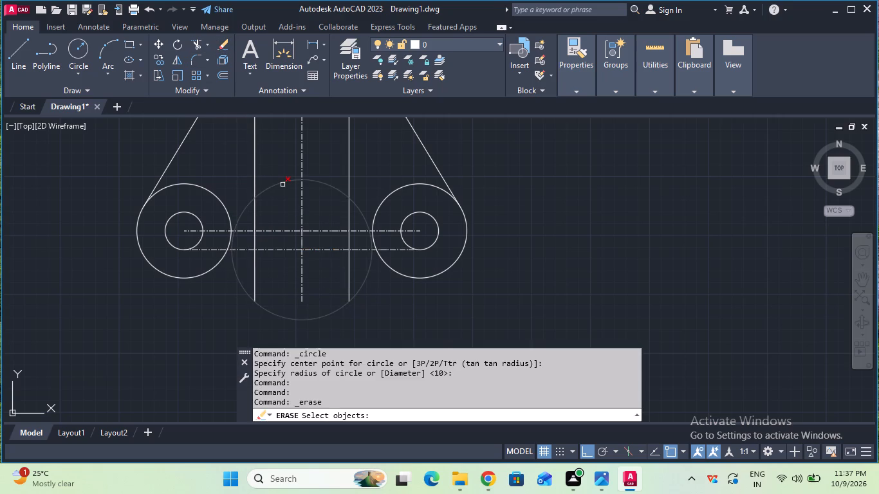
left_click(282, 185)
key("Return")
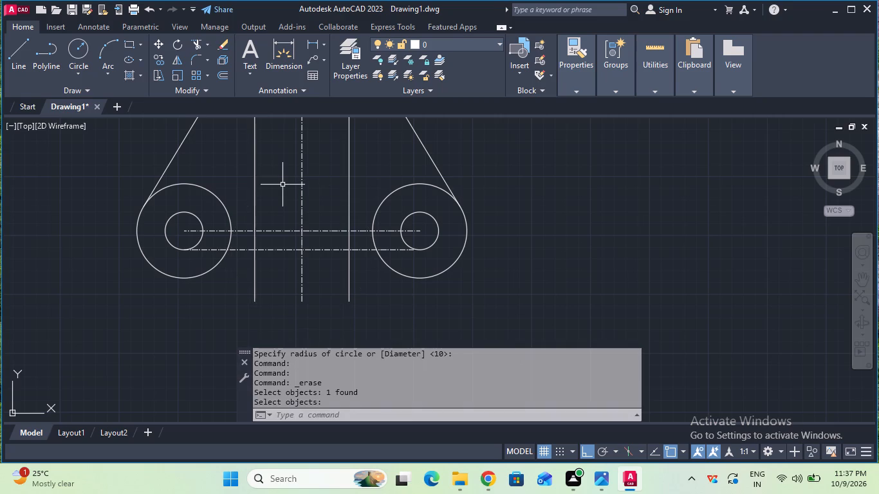
Draw a 10 mm radius circle centred where the lower construction line crosses the vertical centre line.
left_click(76, 59)
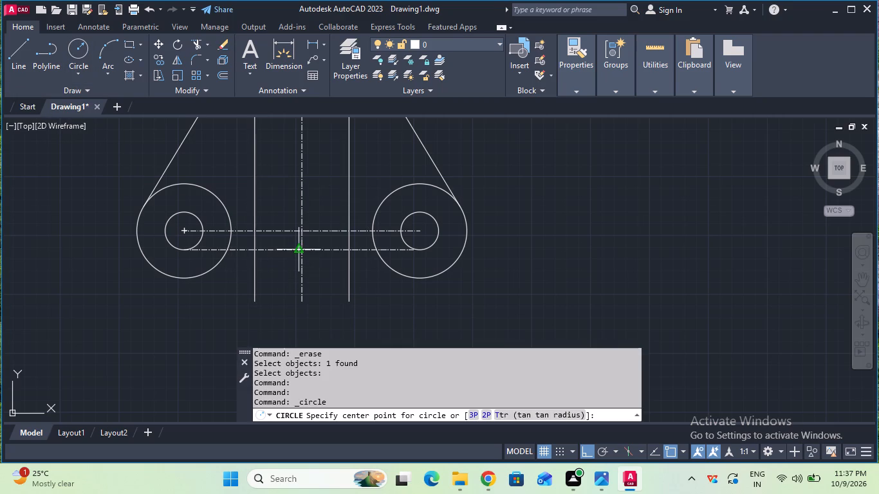
left_click(304, 251)
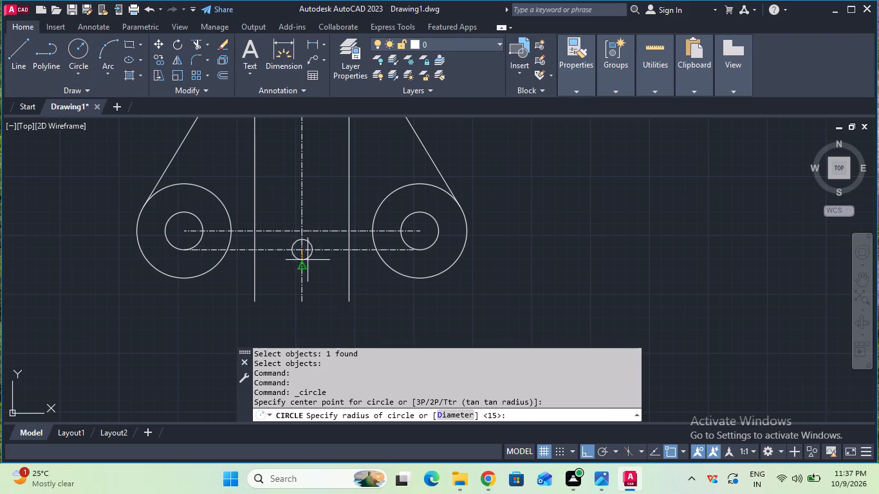
type("10")
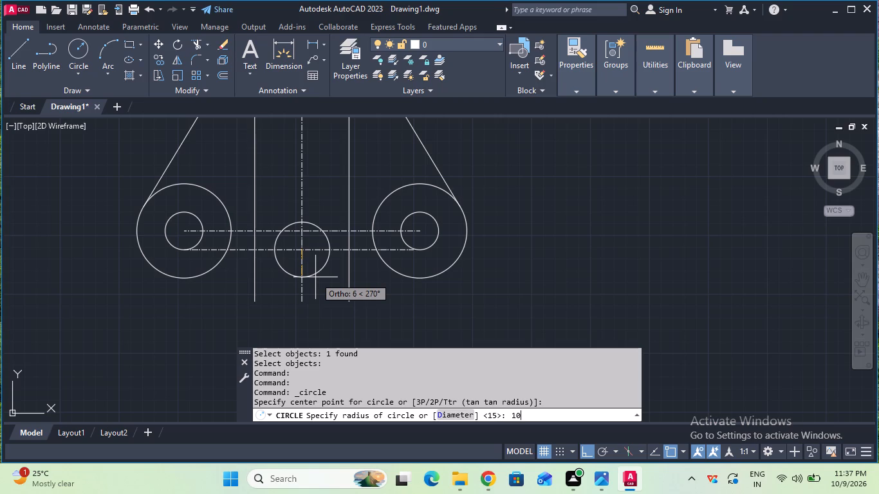
key("Return")
key("Escape")
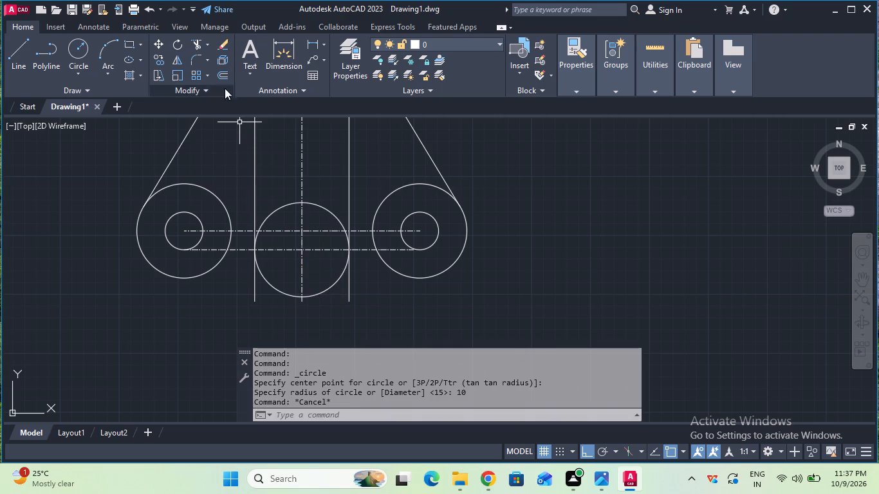
Trim away the central circle's upper half so only the semicircle below the construction line remains.
left_click(193, 46)
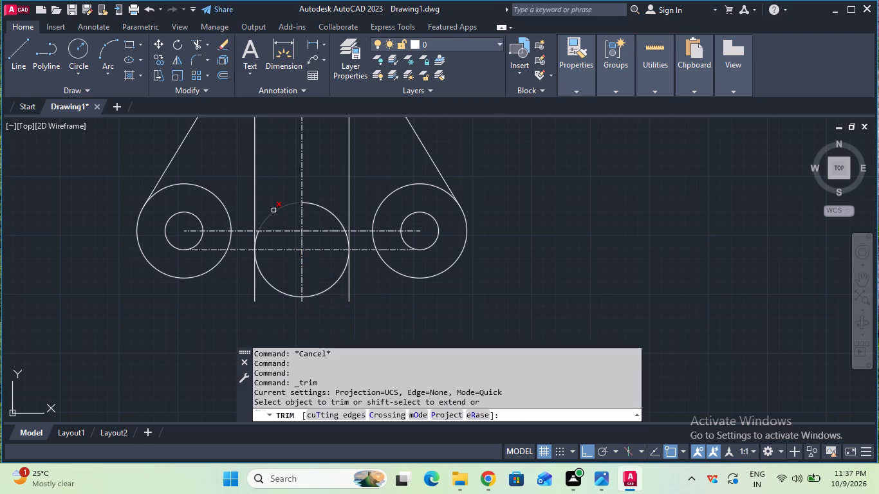
left_click(274, 211)
left_click(322, 209)
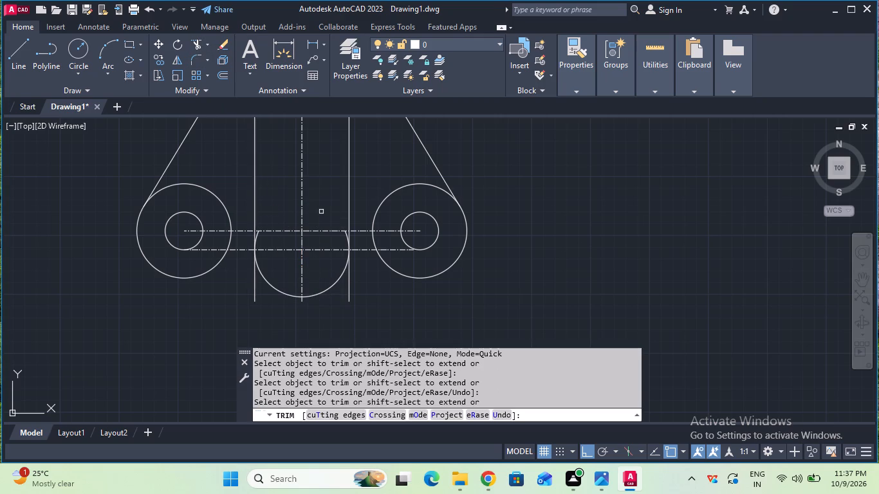
scroll(318, 215, "up", 1)
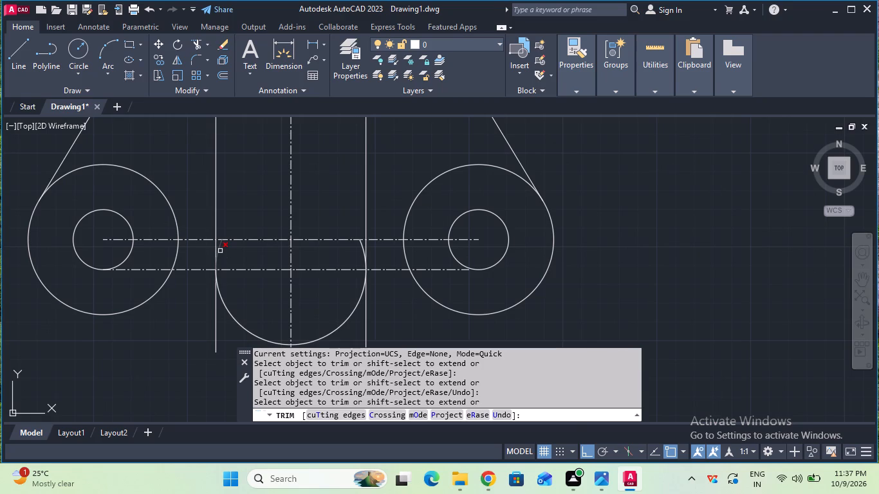
left_click(220, 251)
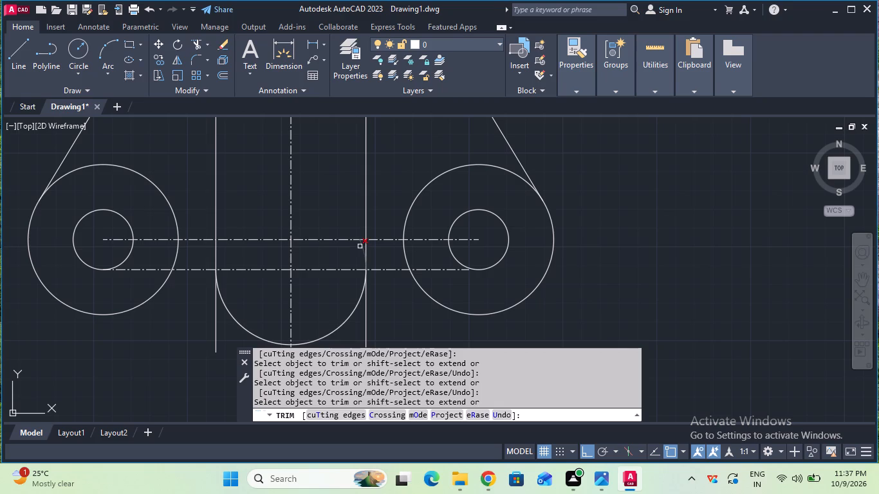
left_click(360, 246)
scroll(339, 253, "down", 1)
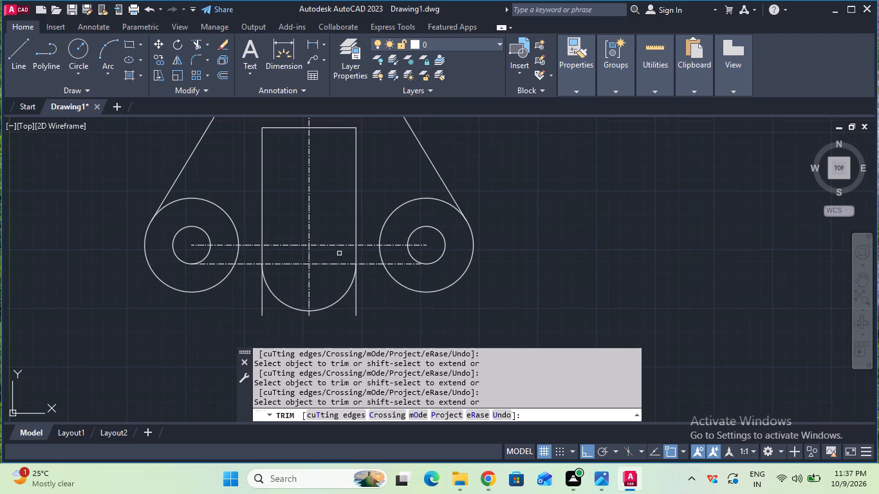
key("Escape")
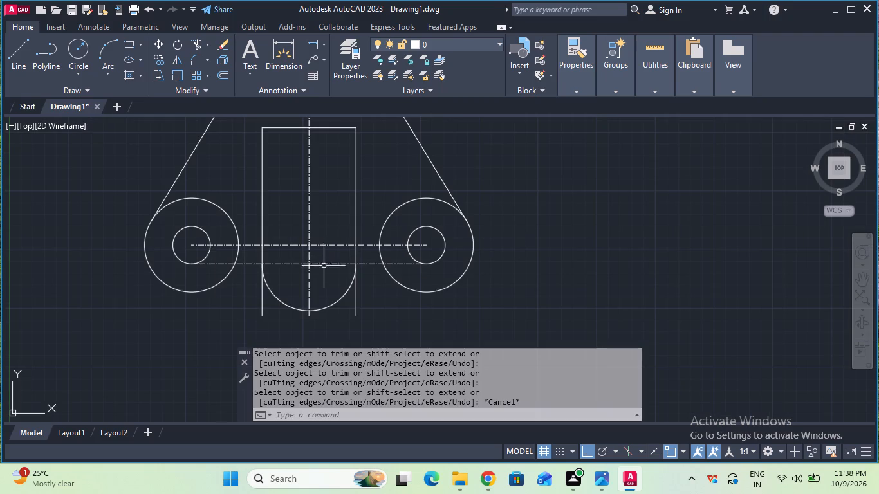
Erase the horizontal construction line running between the bottoms of the two small circles.
middle_click_drag(314, 280, 313, 244)
scroll(313, 244, "up", 1)
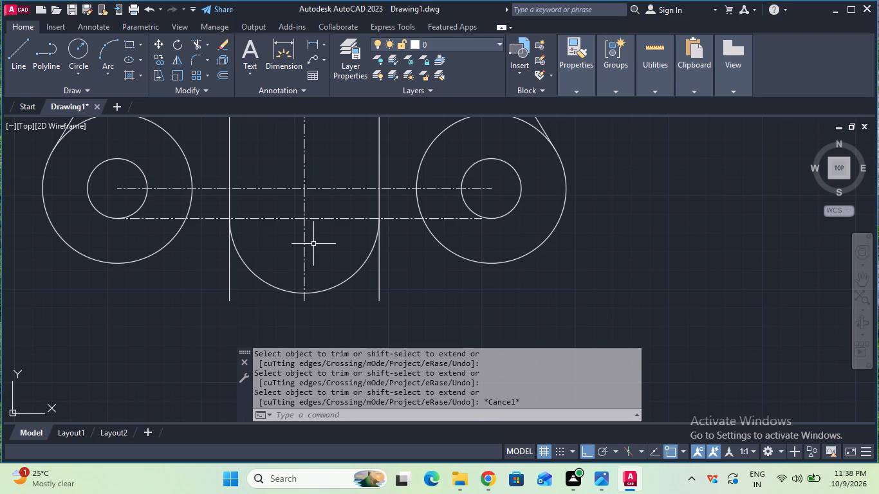
left_click(219, 40)
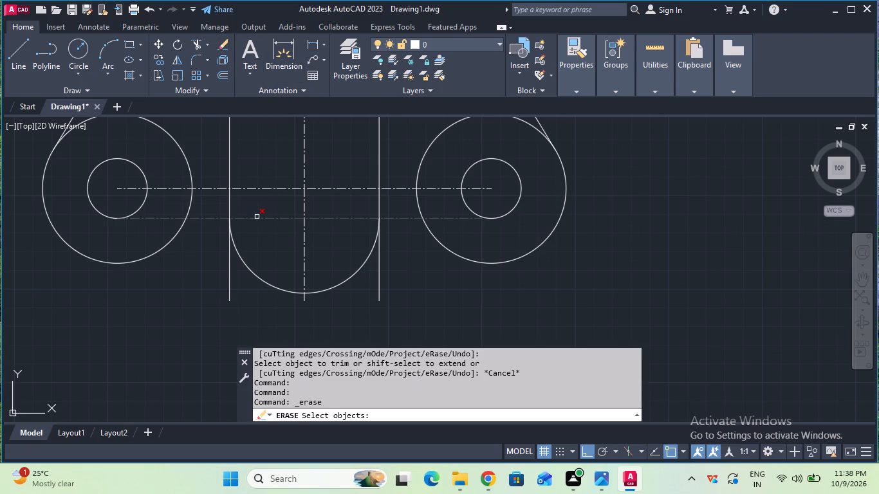
left_click(257, 217)
key("Return")
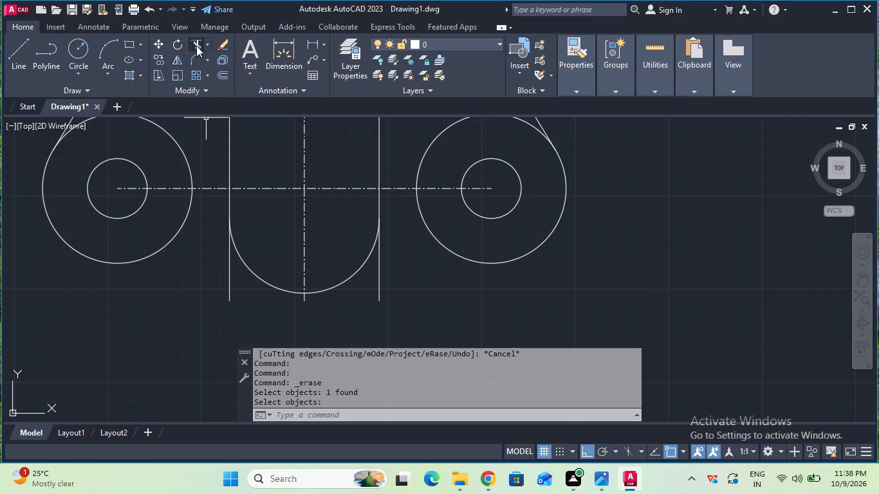
Move the semicircle down from its lowest point to the lower end of the vertical centre line.
left_click(156, 46)
left_click(258, 277)
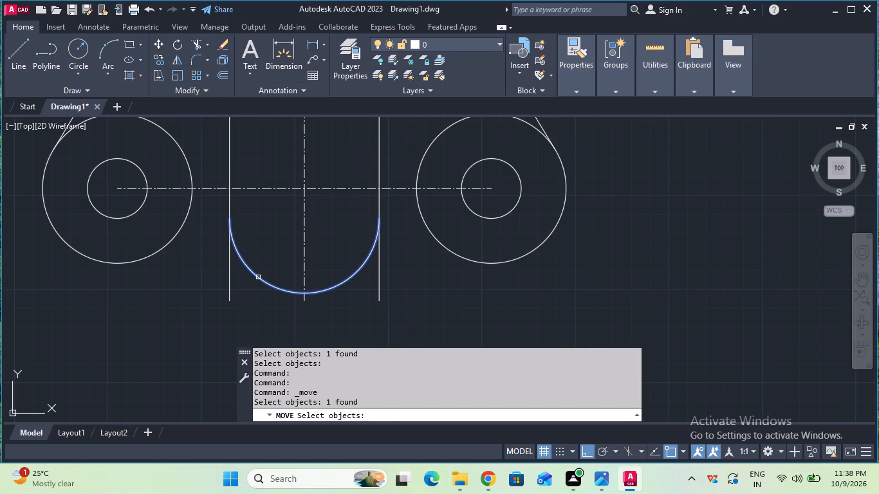
key("Return")
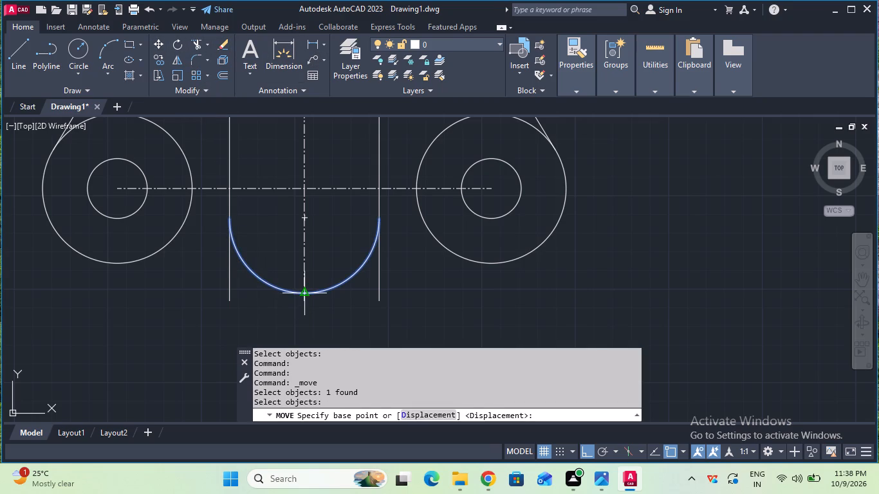
left_click(302, 293)
left_click(302, 300)
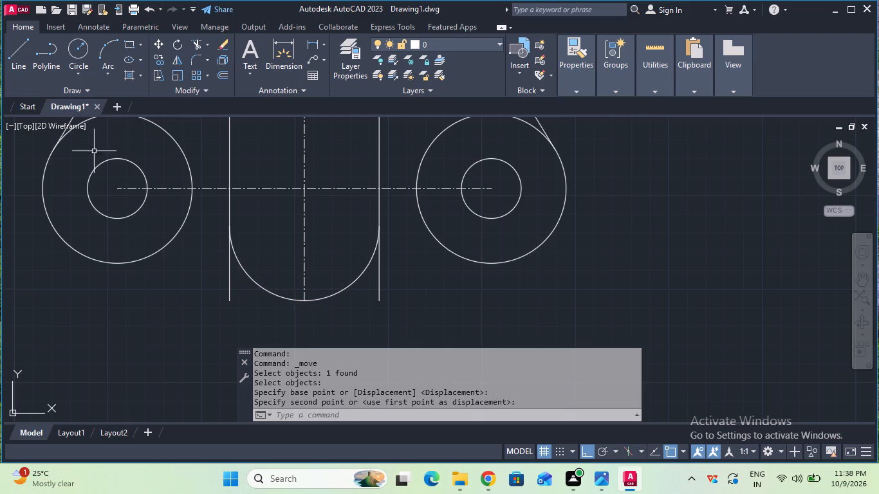
Trim the two slot side lines where they extend below the ends of the semicircle.
left_click(192, 41)
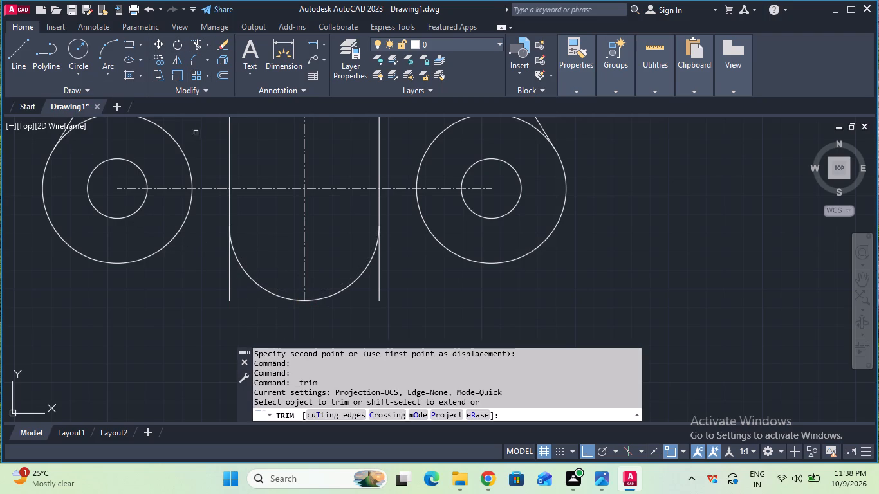
left_click_drag(214, 259, 230, 288)
left_click_drag(327, 316, 385, 286)
key("Escape")
scroll(385, 286, "down", 2)
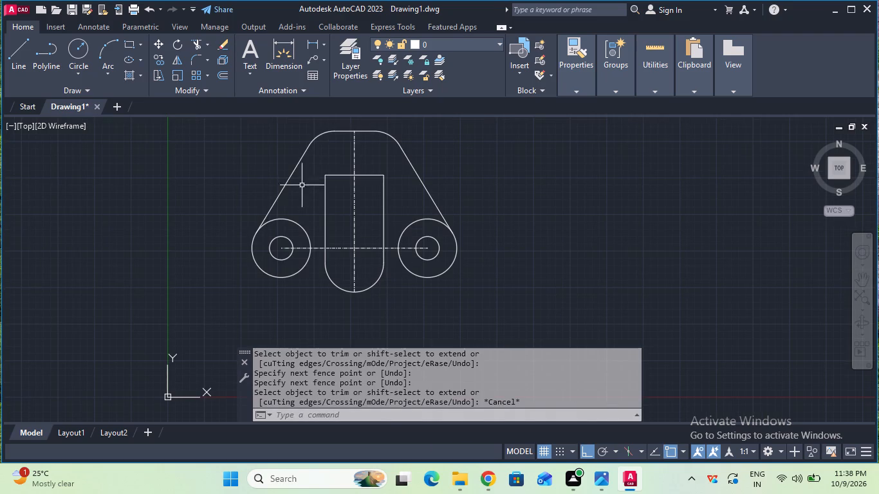
Fillet both upper corners of the central slot with a 5 mm radius.
left_click(191, 53)
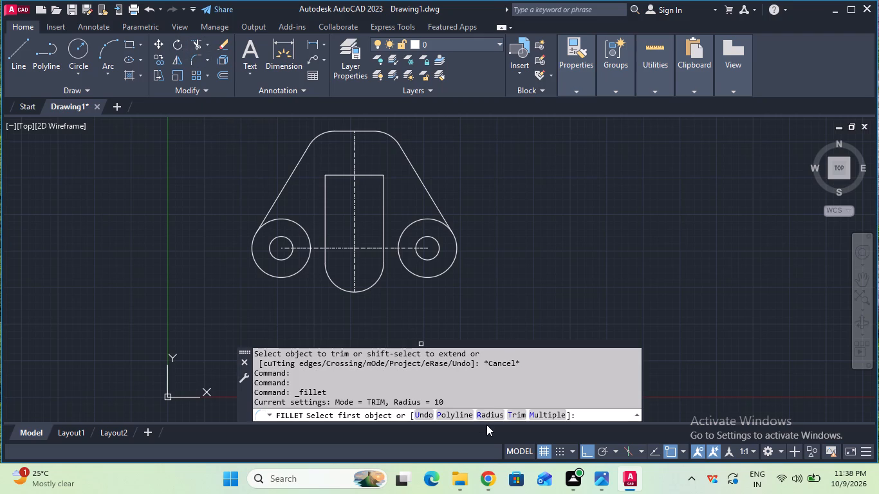
left_click(488, 418)
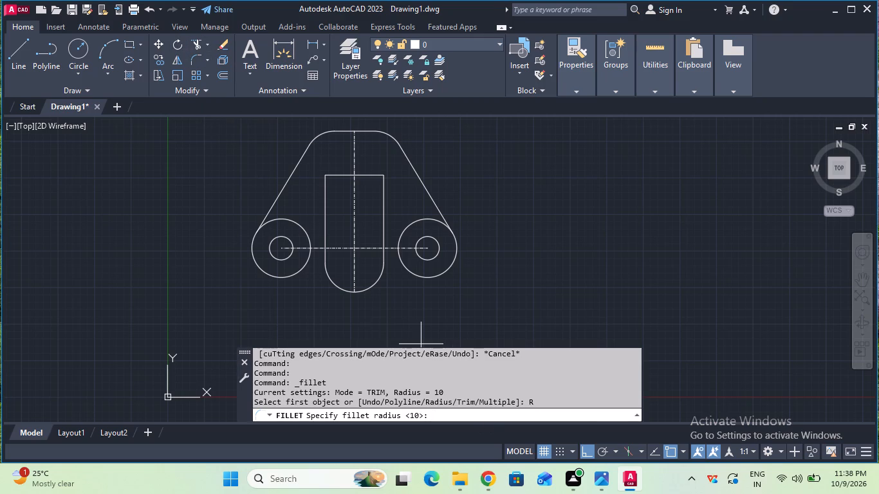
key("5")
key("Return")
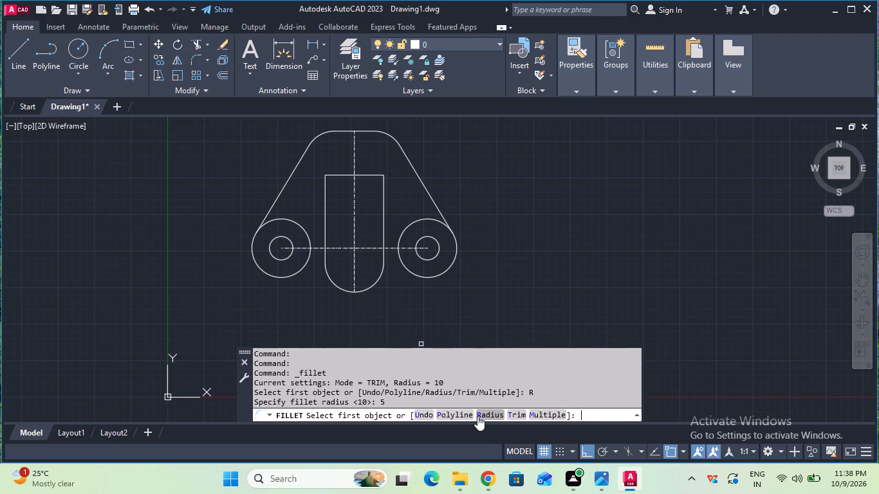
left_click(326, 185)
left_click(334, 176)
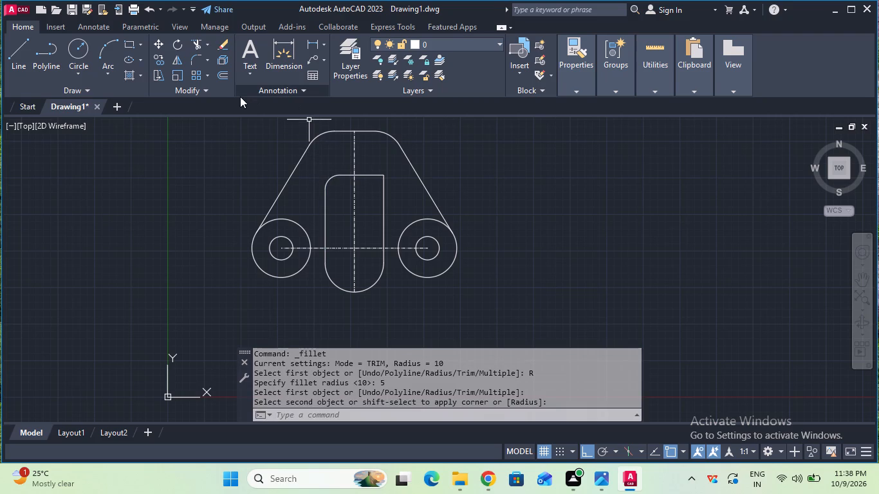
left_click(192, 62)
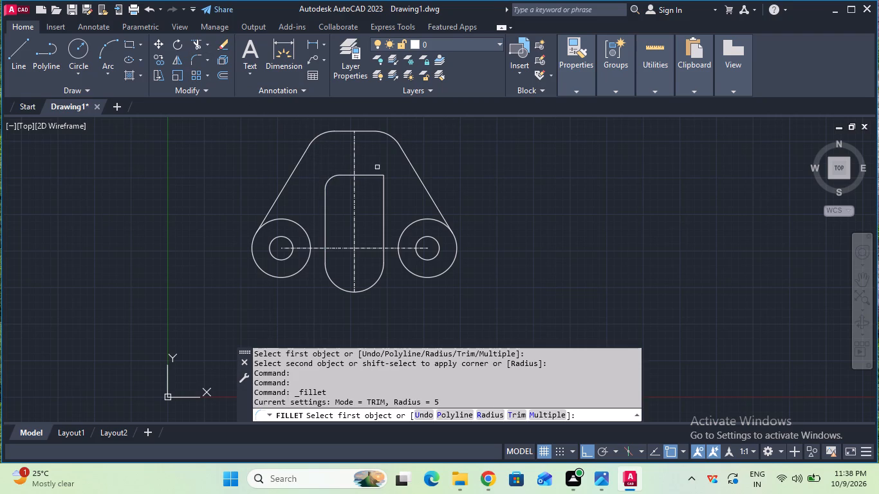
left_click(378, 173)
left_click(384, 187)
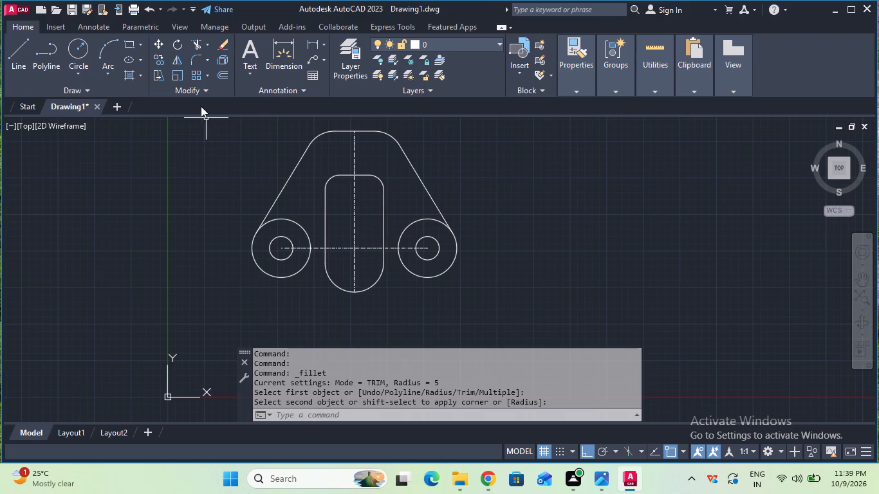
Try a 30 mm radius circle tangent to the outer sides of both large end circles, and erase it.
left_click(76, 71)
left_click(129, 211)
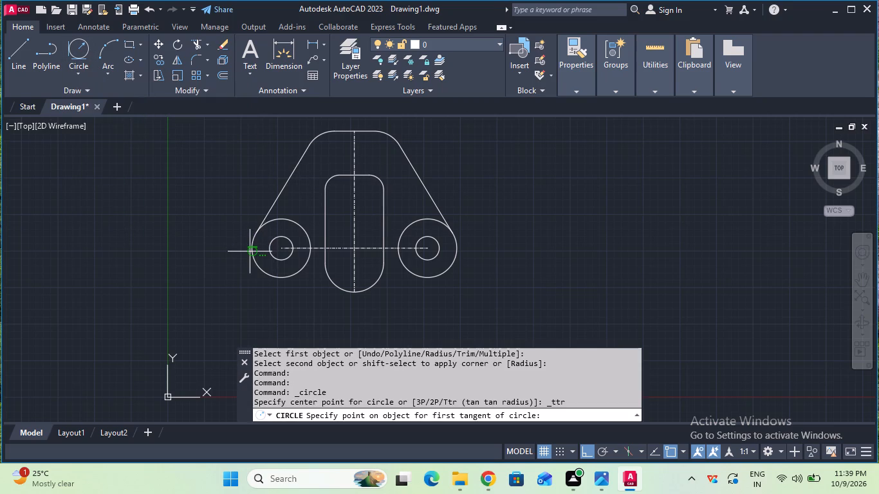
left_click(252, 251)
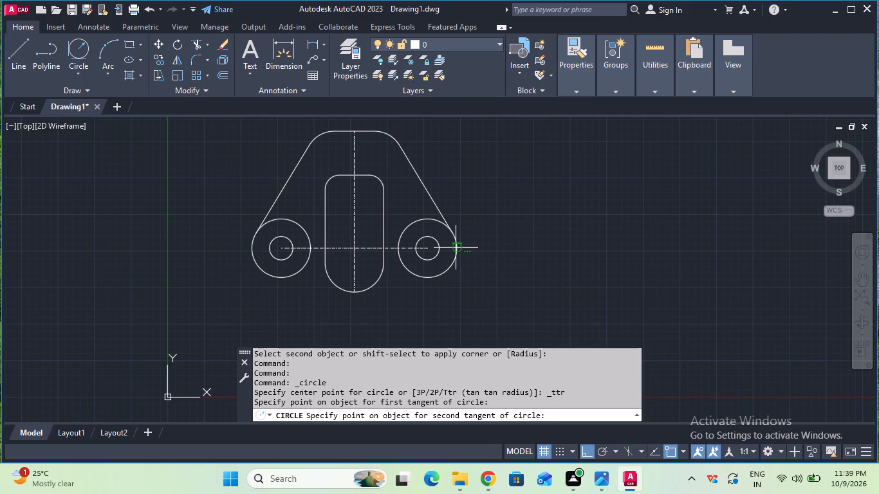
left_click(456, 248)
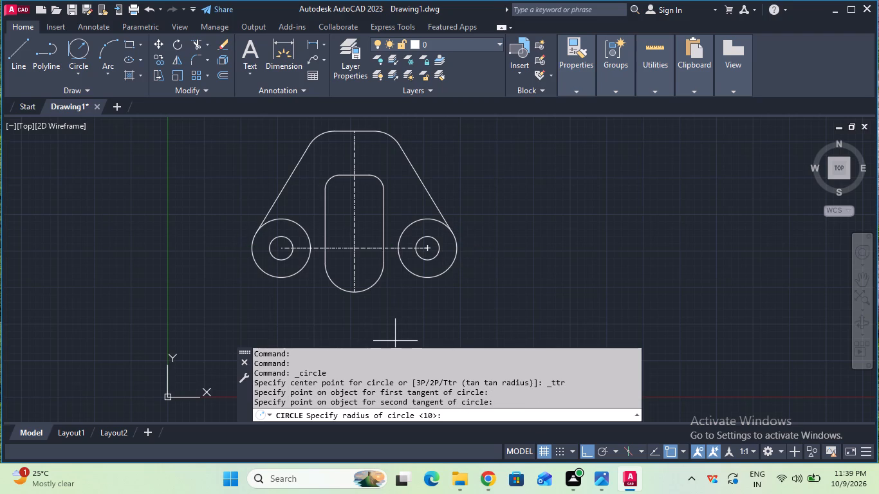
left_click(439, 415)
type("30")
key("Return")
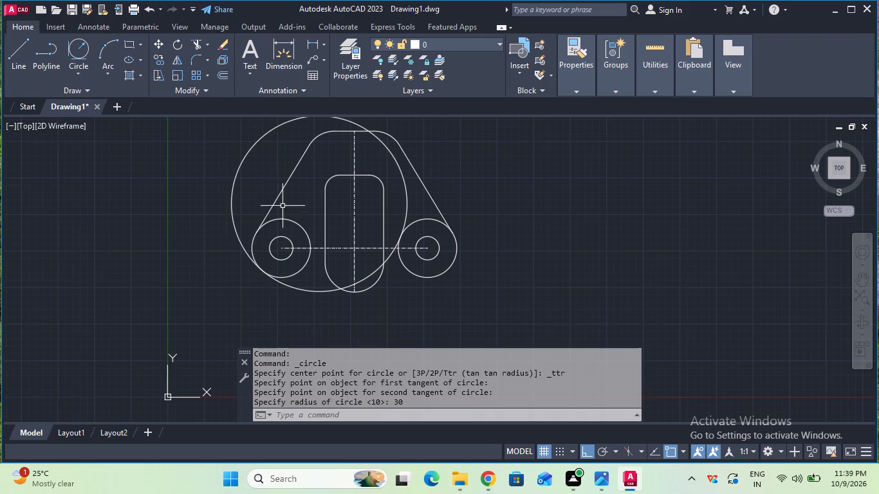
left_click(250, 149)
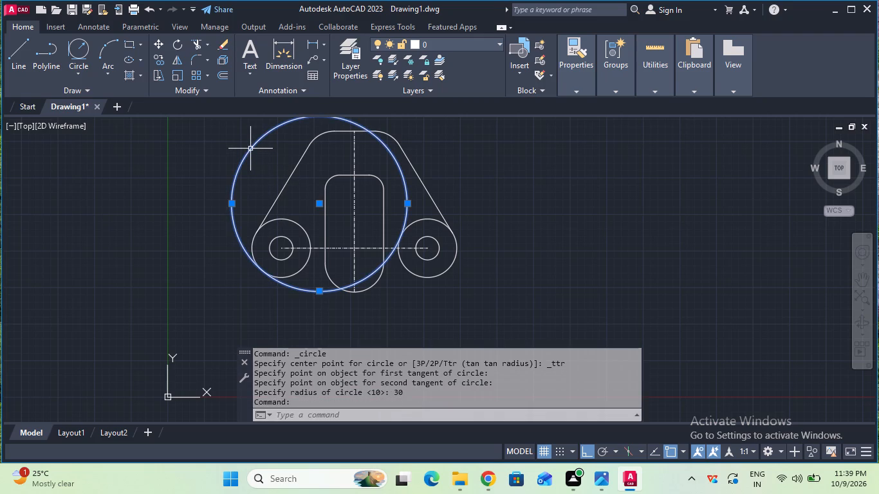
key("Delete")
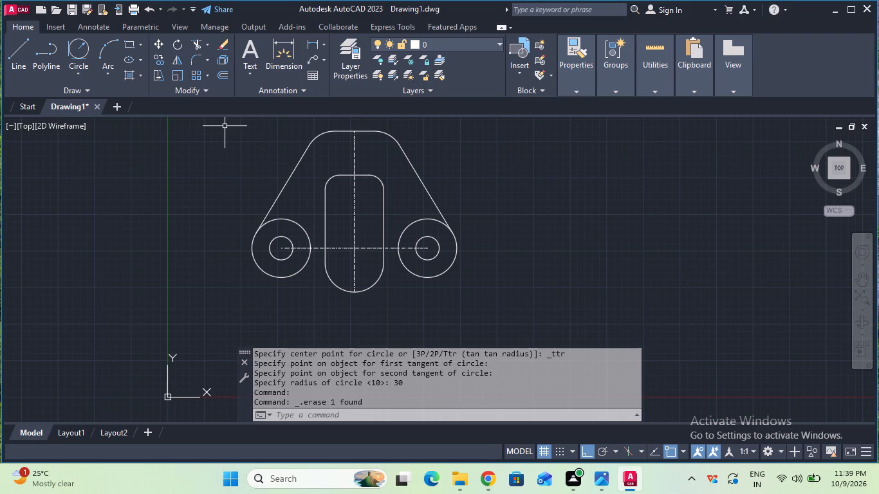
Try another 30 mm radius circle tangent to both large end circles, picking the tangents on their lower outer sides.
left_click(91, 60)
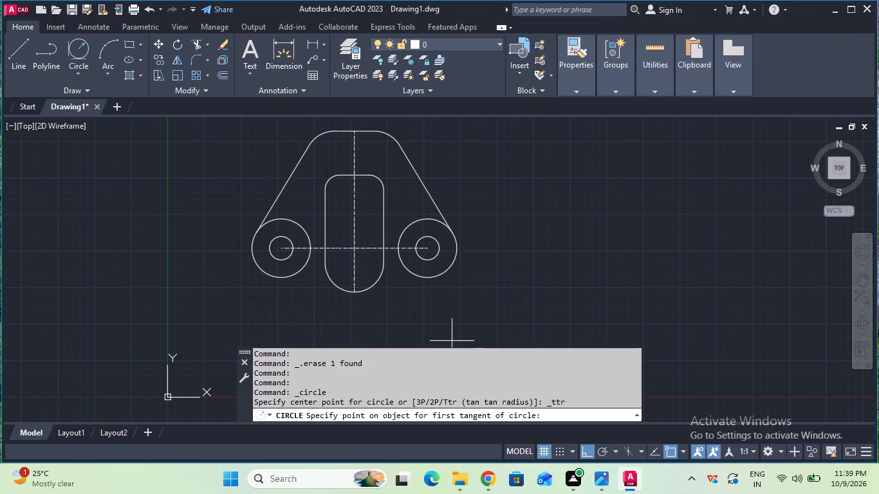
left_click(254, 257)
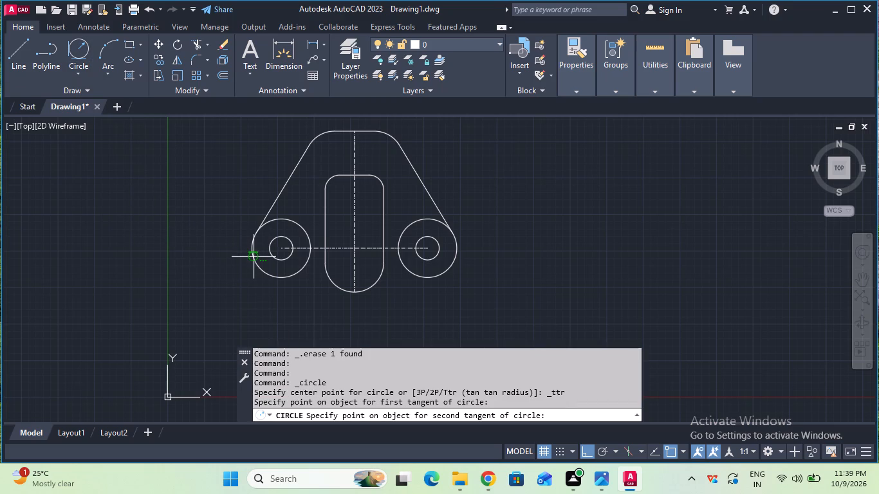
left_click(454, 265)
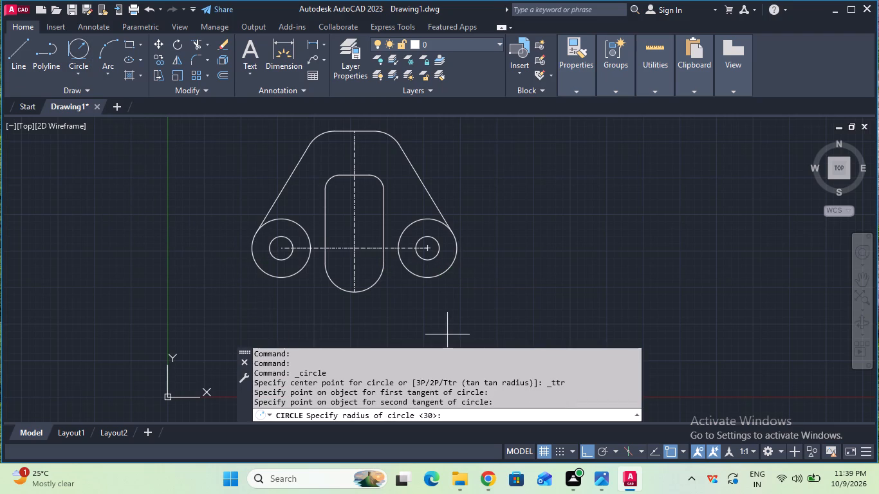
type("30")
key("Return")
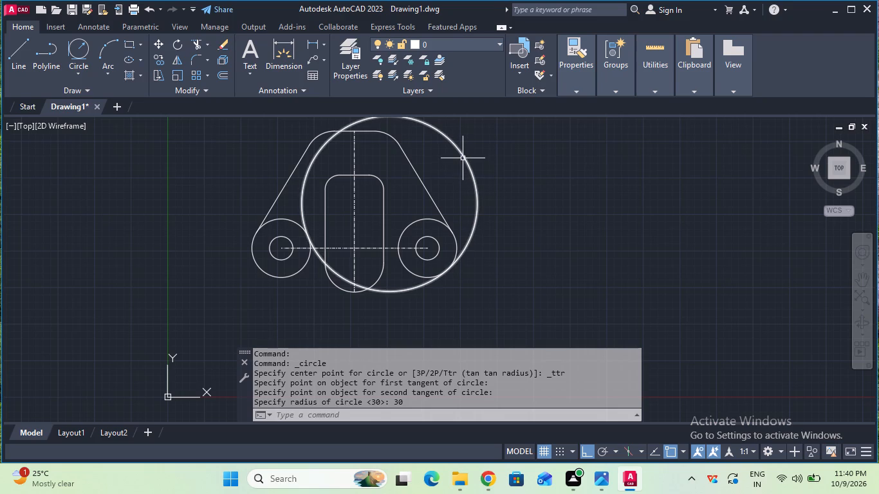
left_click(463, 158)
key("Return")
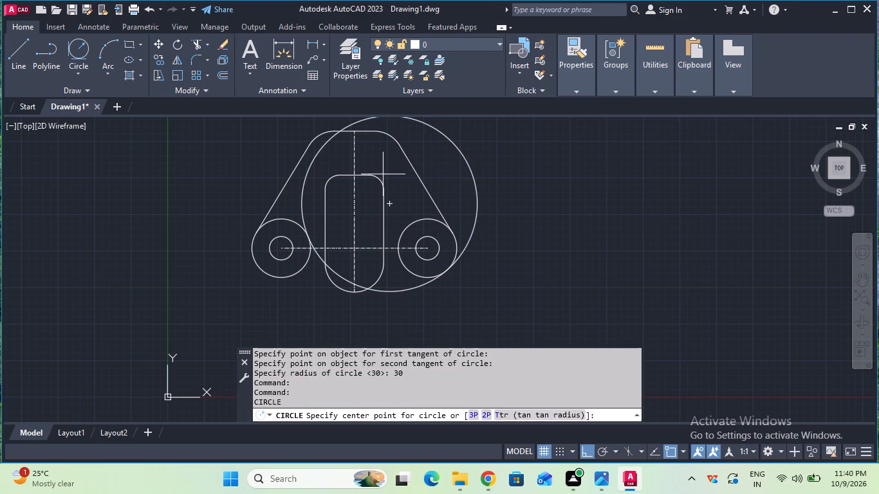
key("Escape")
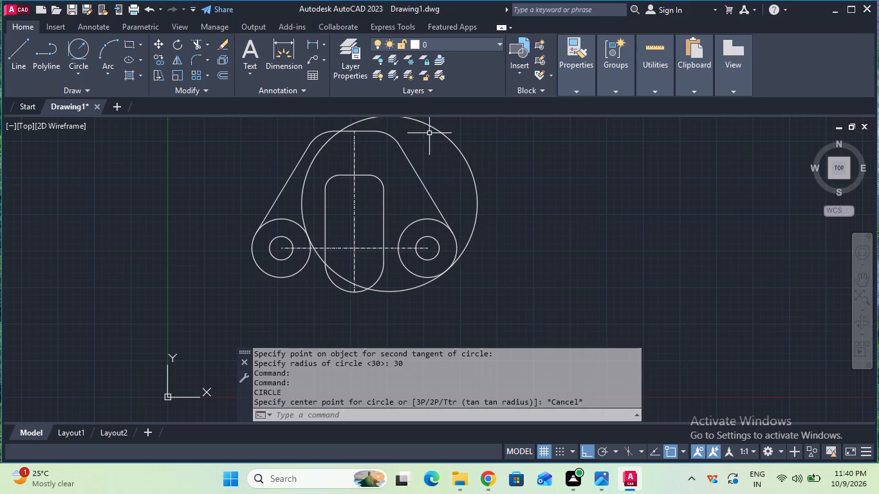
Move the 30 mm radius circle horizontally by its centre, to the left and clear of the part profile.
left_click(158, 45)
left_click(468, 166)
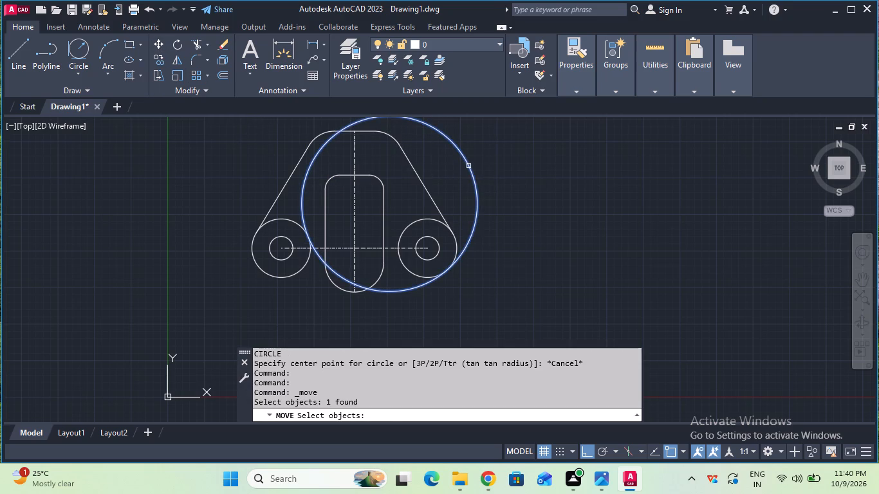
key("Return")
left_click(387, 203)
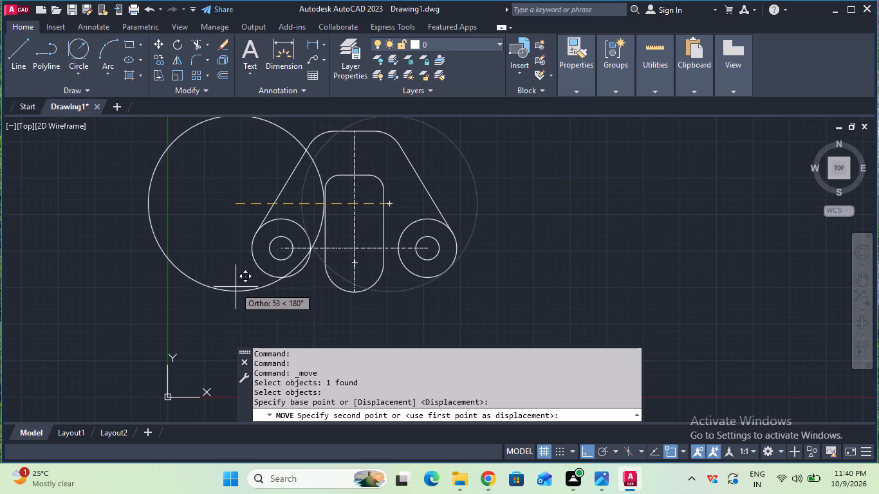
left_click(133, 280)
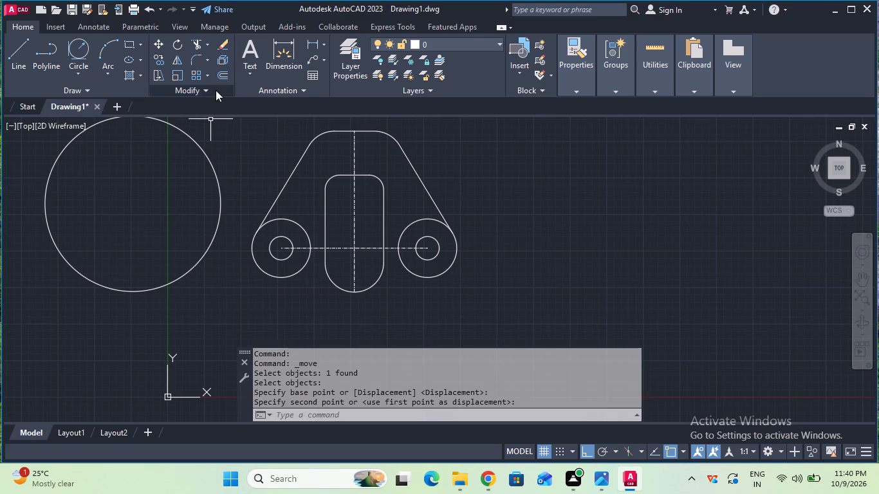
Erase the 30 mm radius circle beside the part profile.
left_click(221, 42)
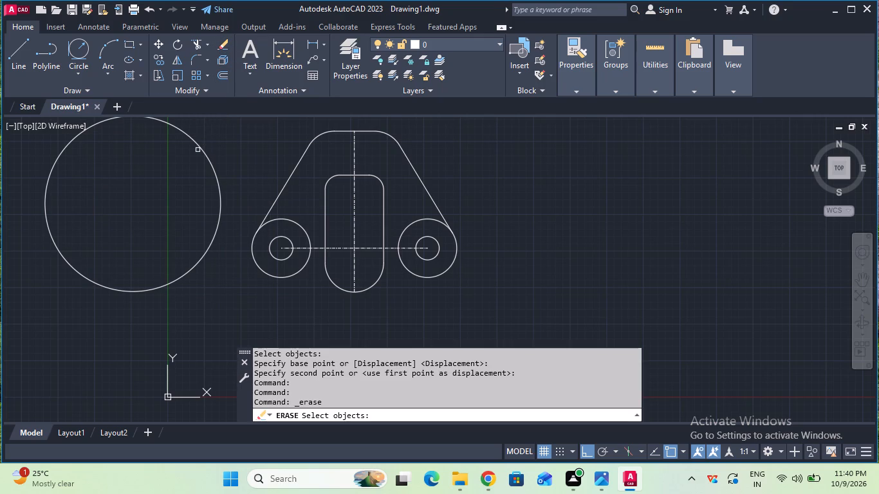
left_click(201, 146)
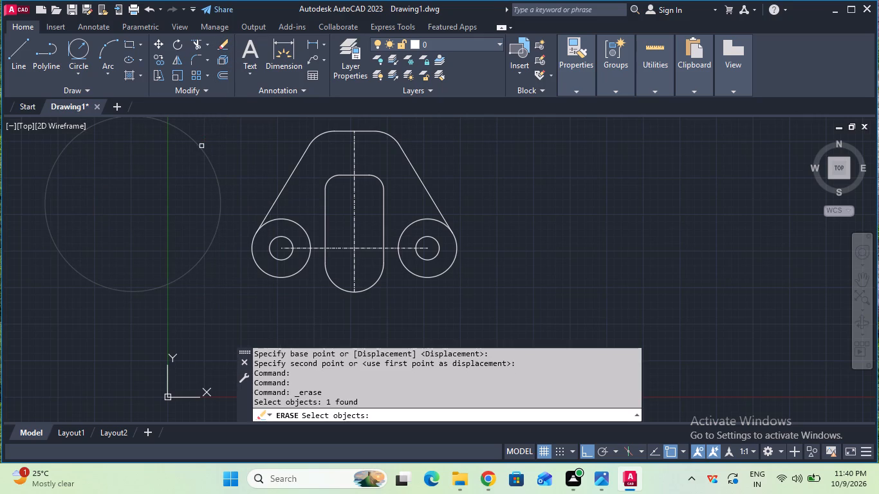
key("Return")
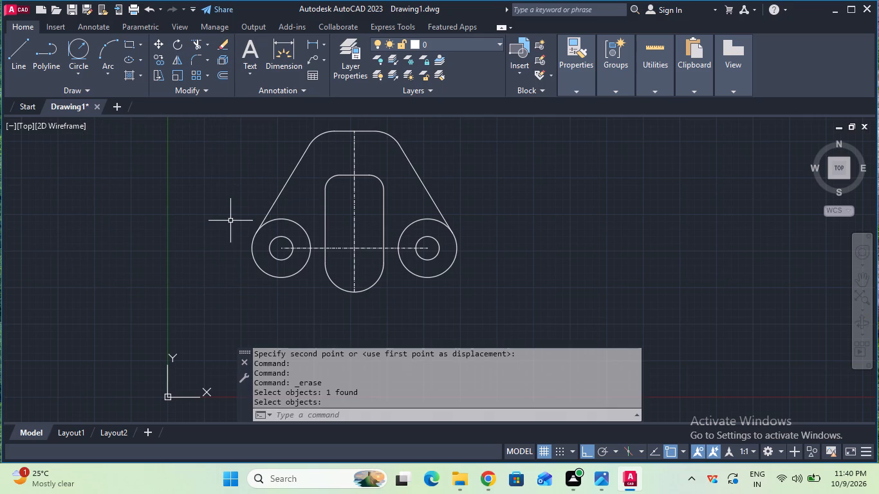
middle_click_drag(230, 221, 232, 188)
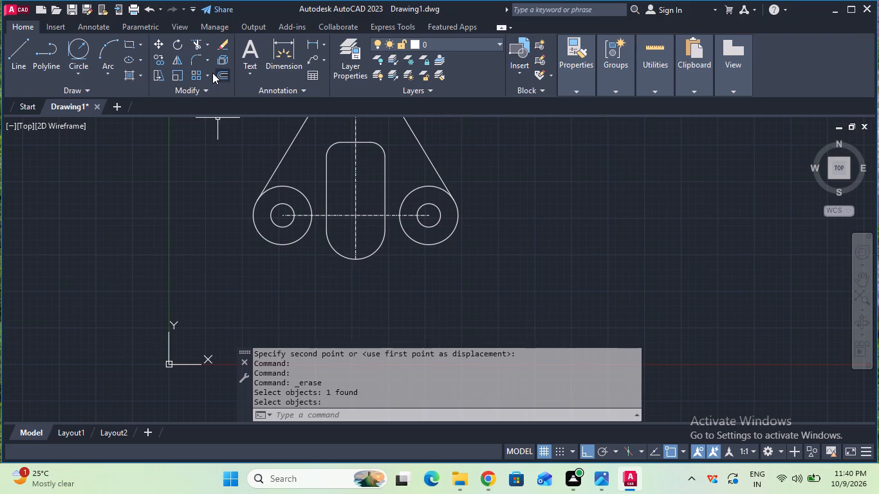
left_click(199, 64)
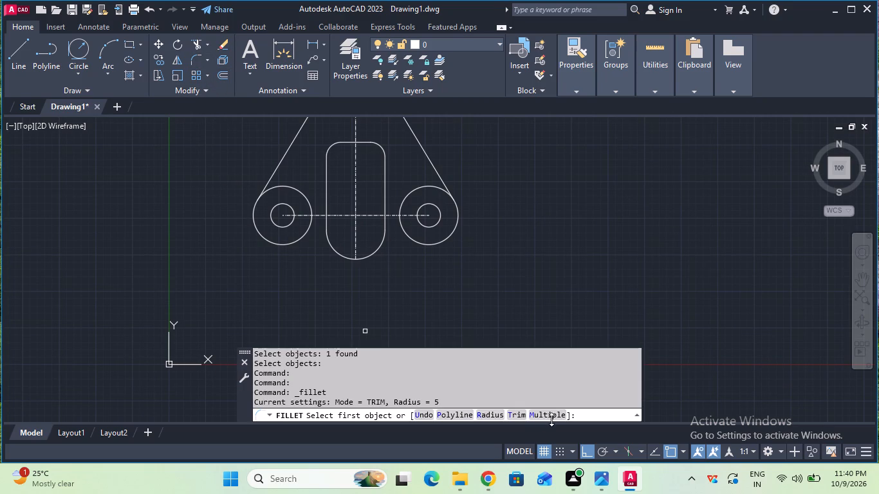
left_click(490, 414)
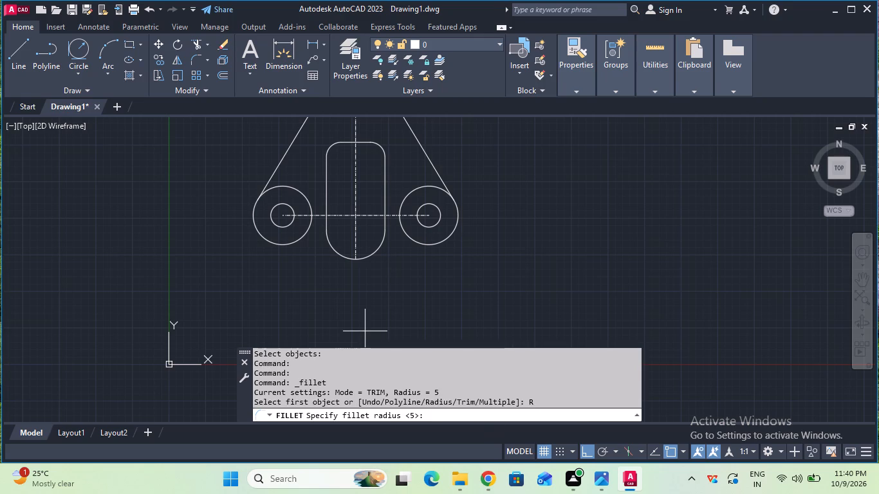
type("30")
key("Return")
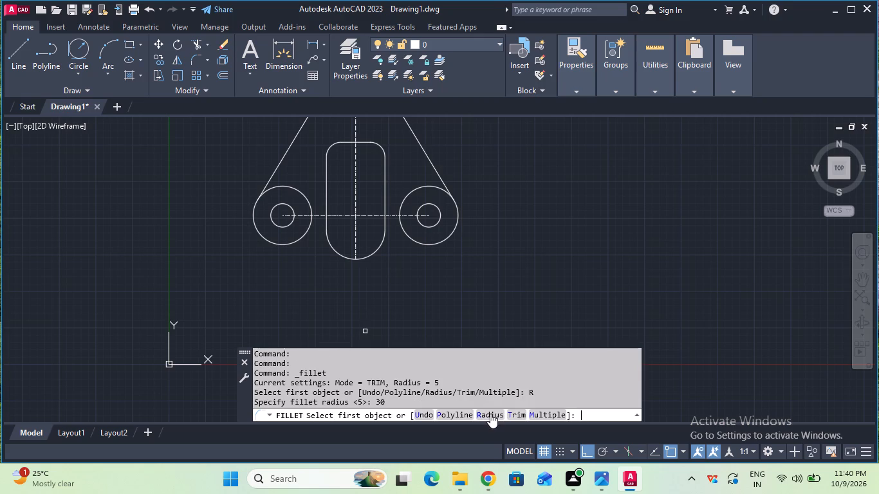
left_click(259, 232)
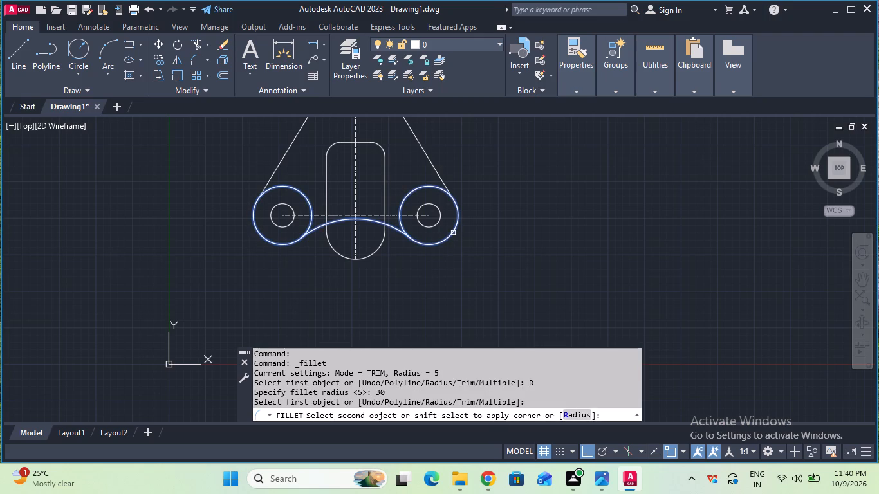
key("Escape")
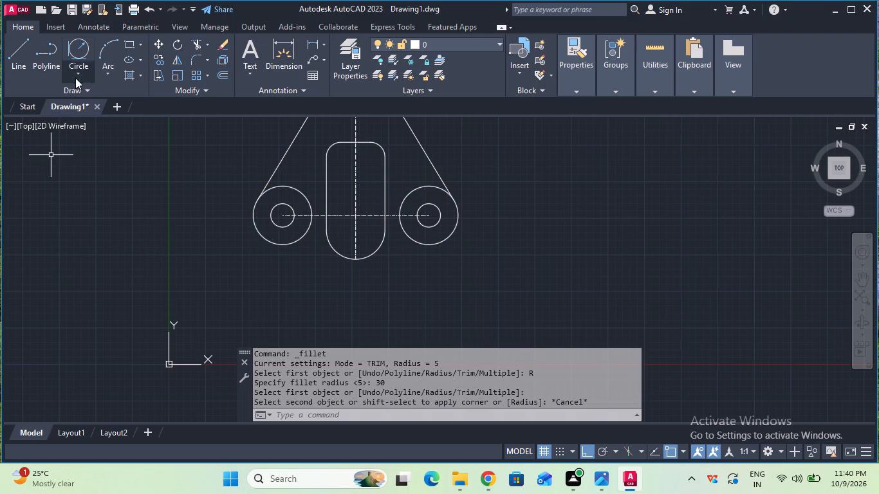
Begin a Start, End, Radius arc from the lower outer side of the left large end circle.
left_click(112, 77)
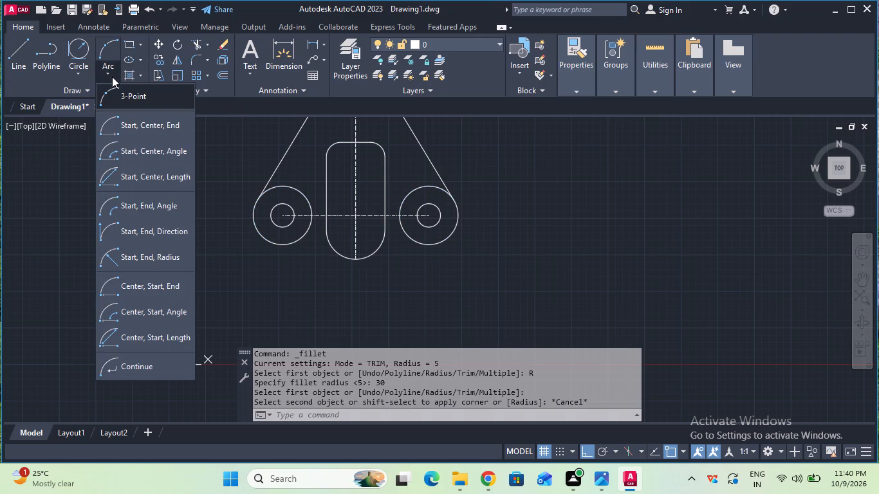
key("Escape")
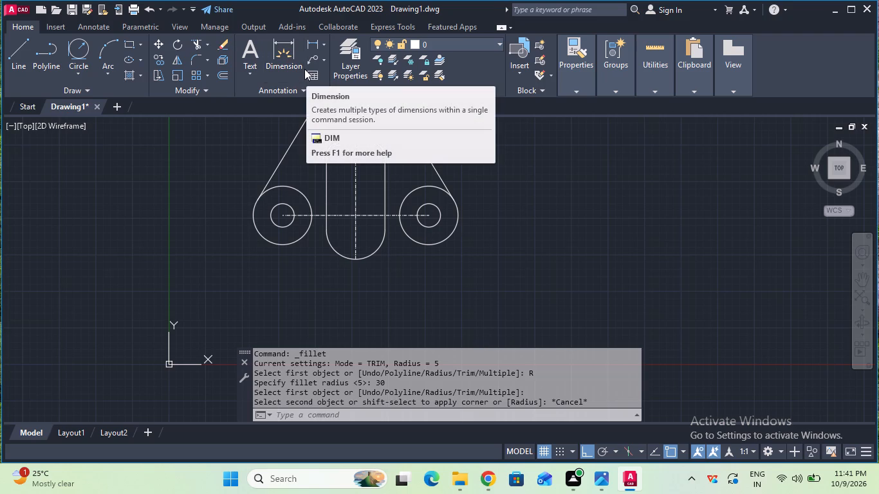
left_click(115, 64)
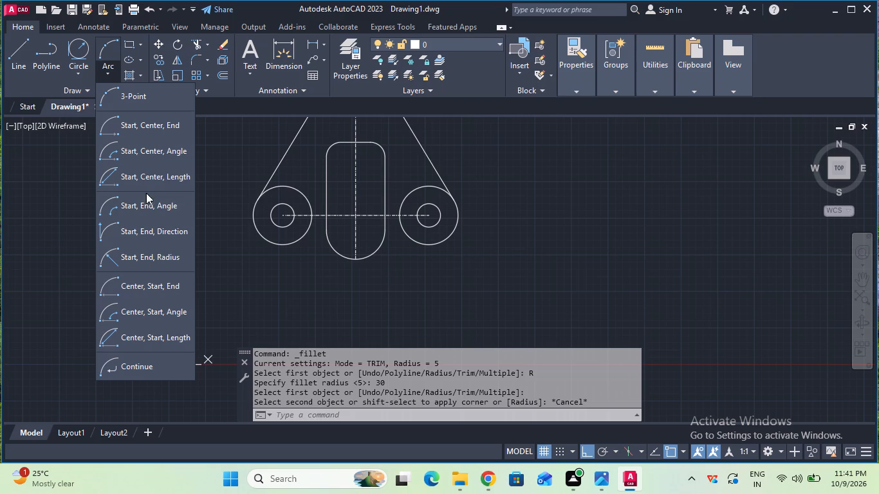
left_click(155, 250)
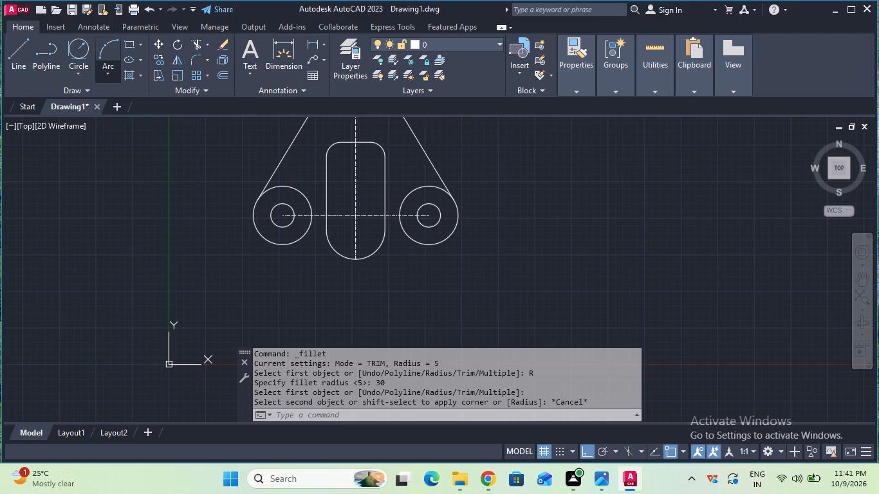
left_click(257, 229)
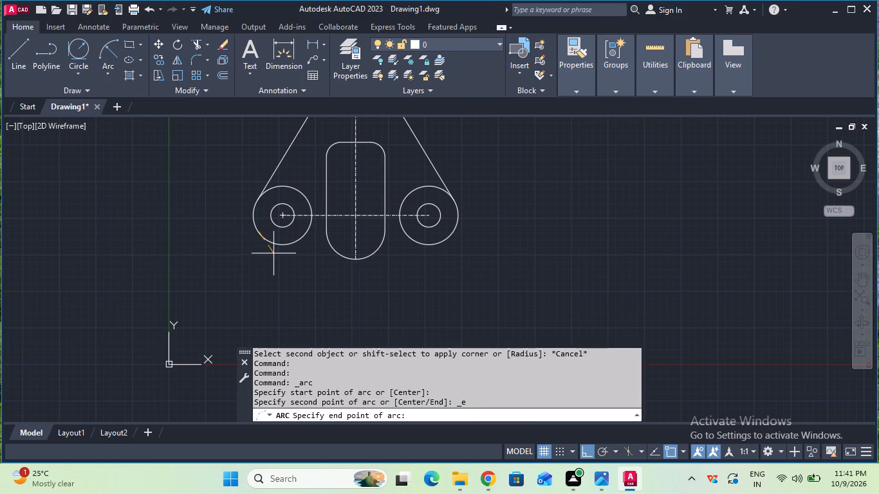
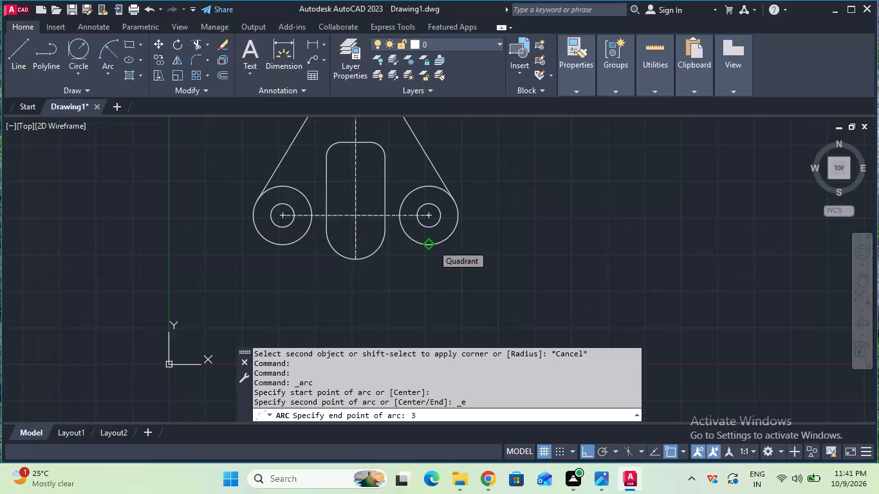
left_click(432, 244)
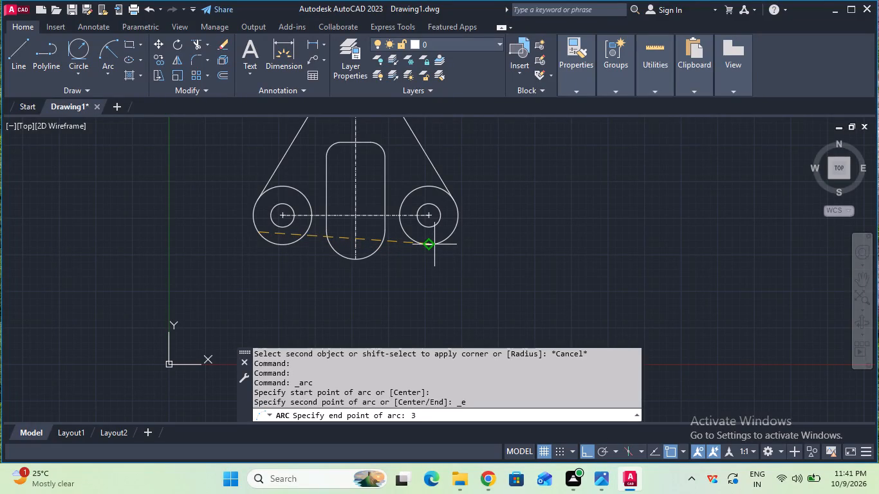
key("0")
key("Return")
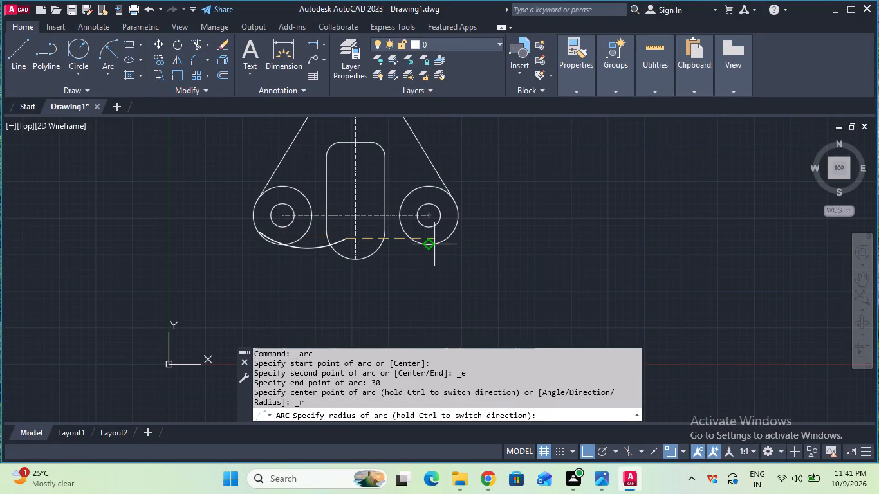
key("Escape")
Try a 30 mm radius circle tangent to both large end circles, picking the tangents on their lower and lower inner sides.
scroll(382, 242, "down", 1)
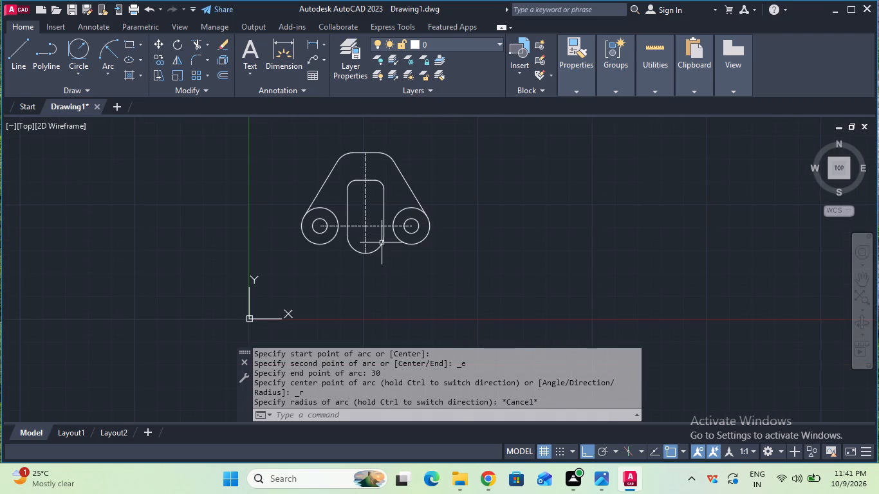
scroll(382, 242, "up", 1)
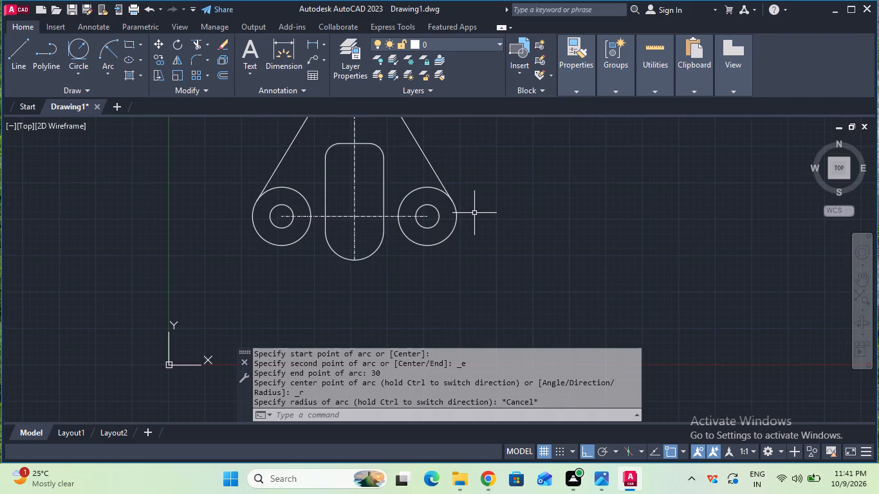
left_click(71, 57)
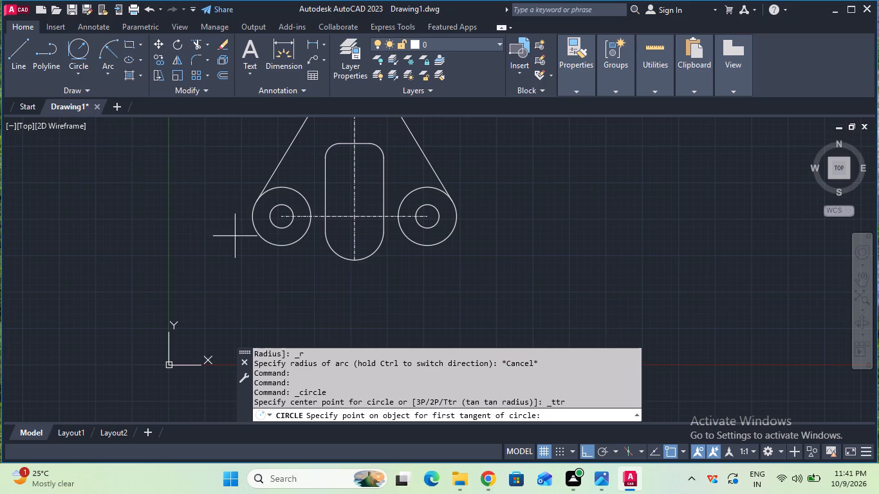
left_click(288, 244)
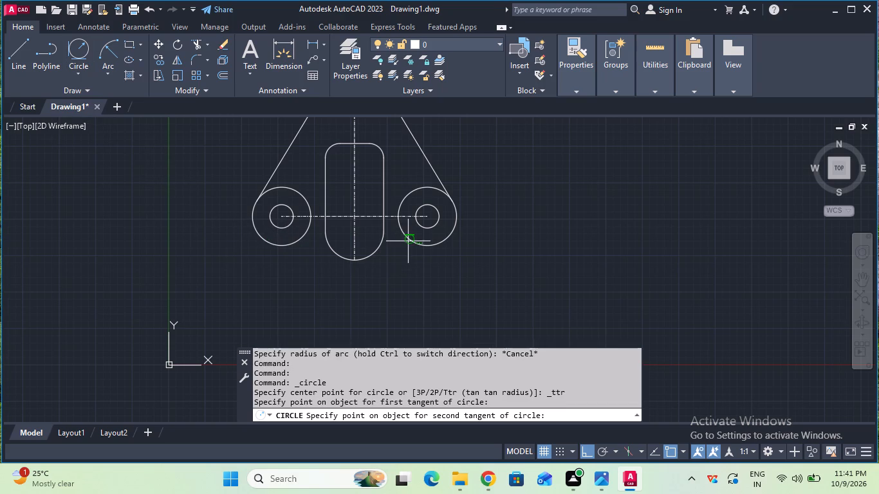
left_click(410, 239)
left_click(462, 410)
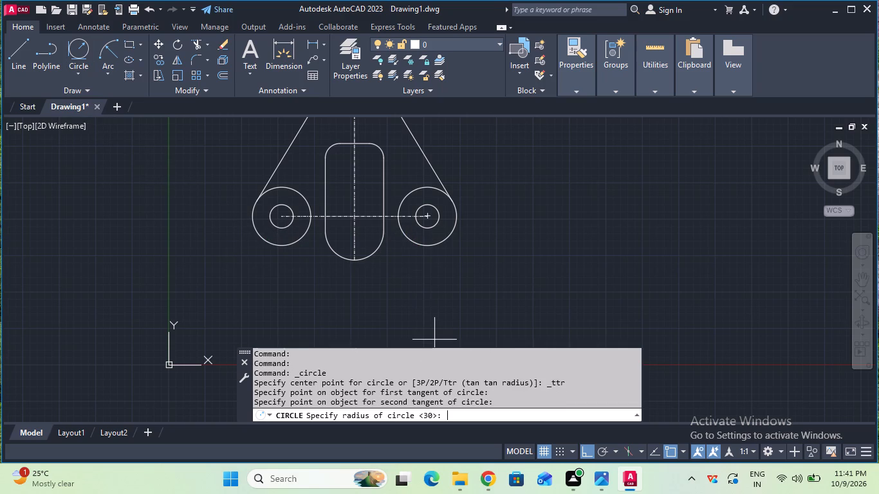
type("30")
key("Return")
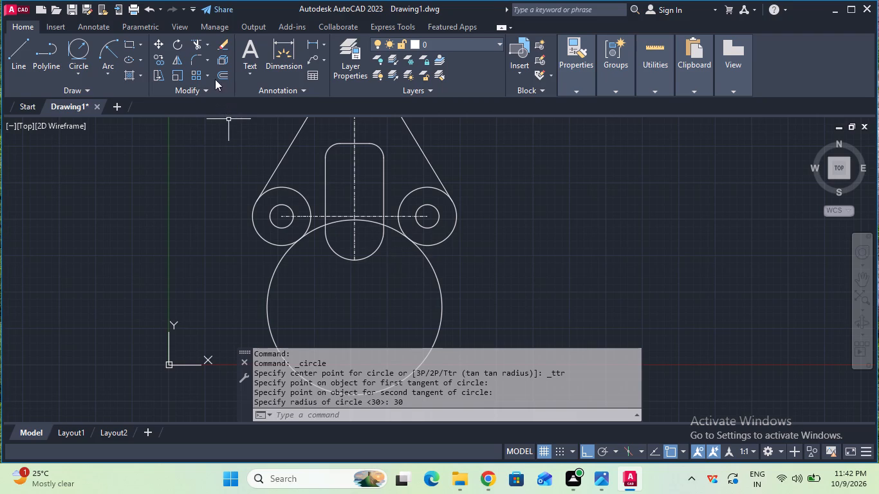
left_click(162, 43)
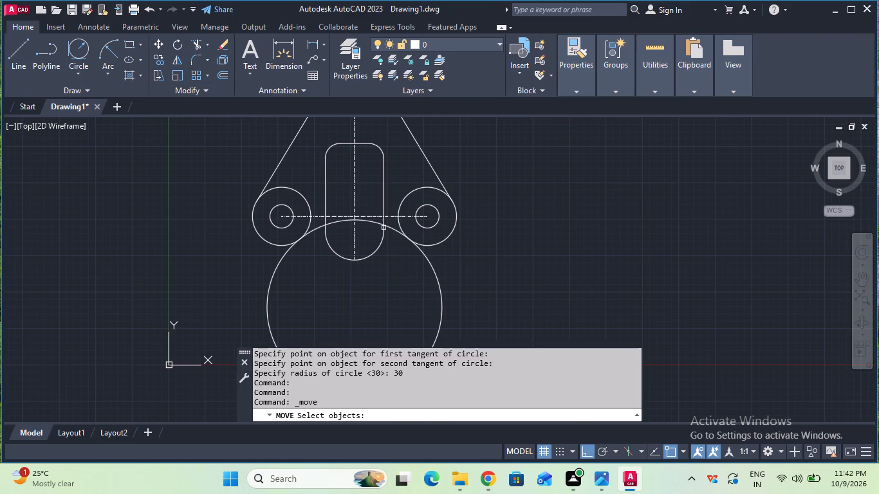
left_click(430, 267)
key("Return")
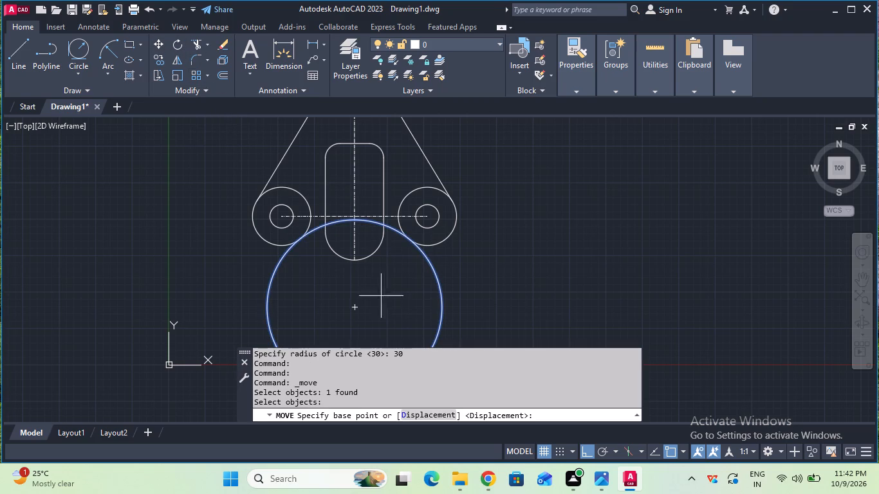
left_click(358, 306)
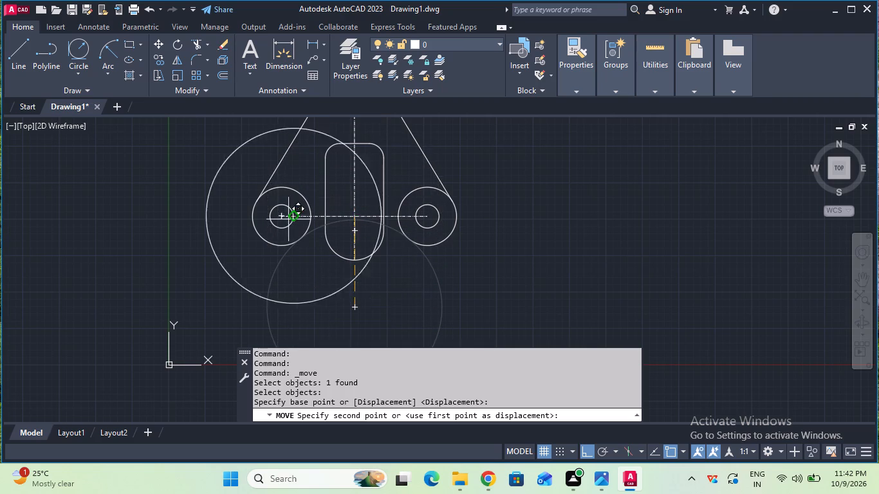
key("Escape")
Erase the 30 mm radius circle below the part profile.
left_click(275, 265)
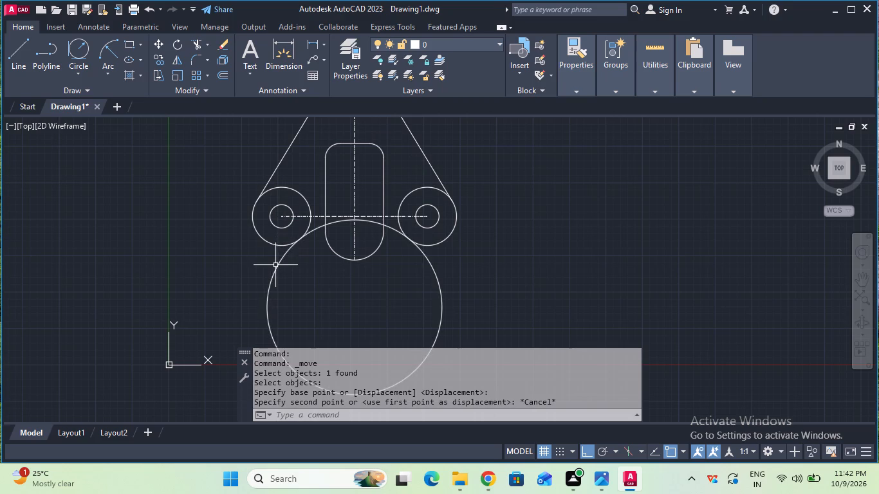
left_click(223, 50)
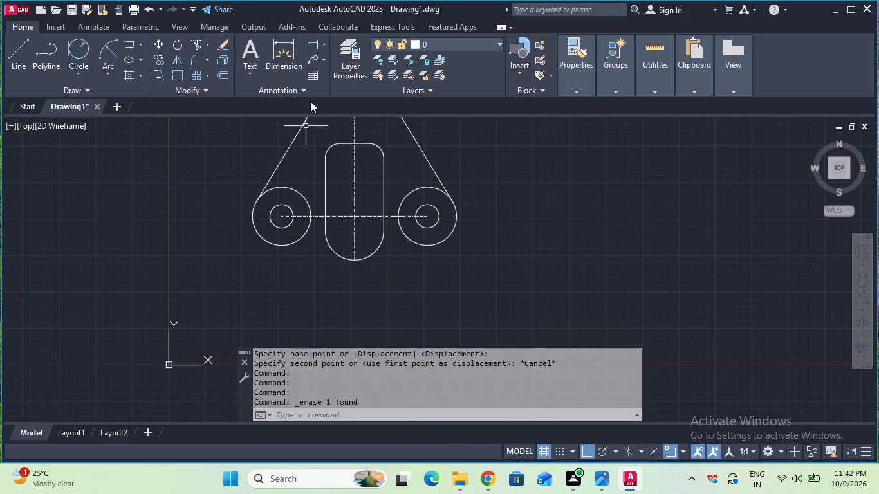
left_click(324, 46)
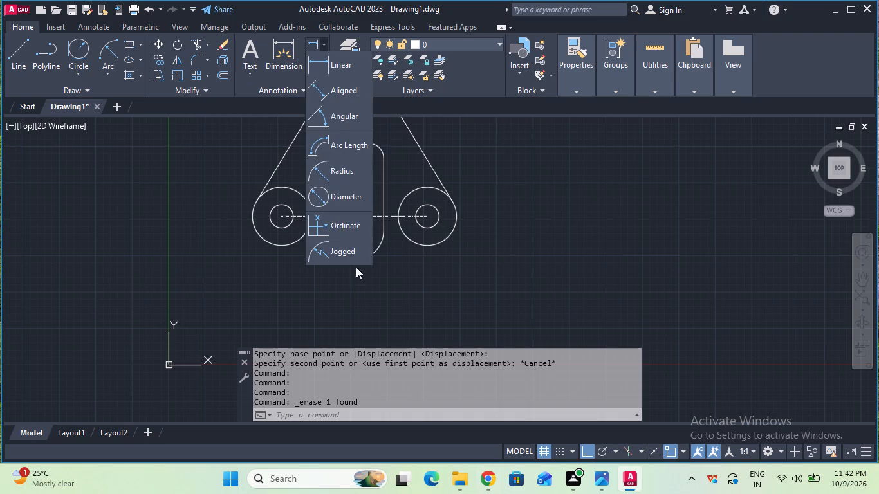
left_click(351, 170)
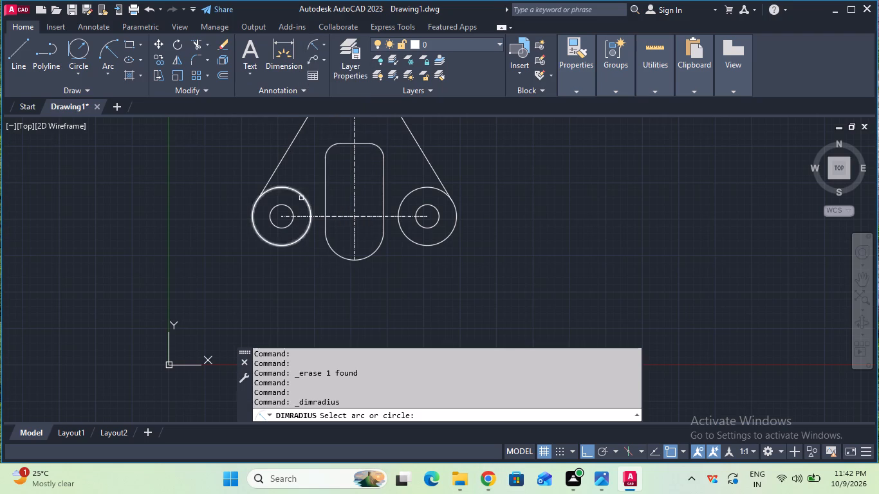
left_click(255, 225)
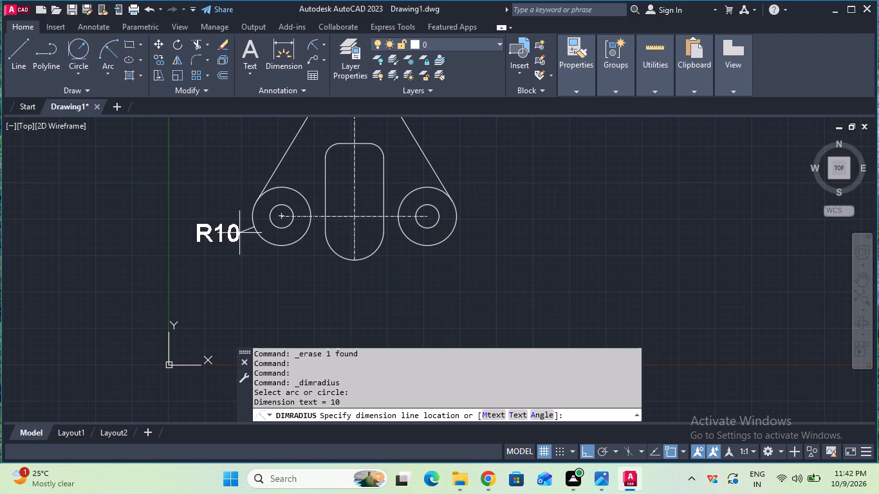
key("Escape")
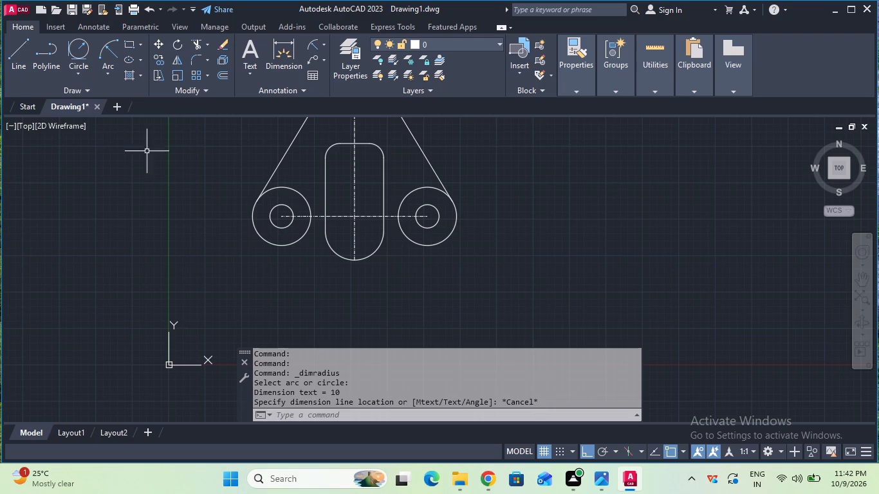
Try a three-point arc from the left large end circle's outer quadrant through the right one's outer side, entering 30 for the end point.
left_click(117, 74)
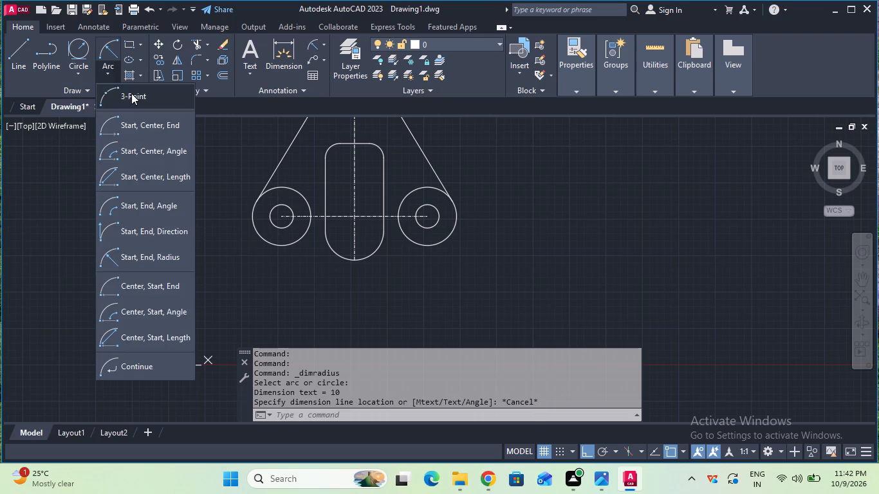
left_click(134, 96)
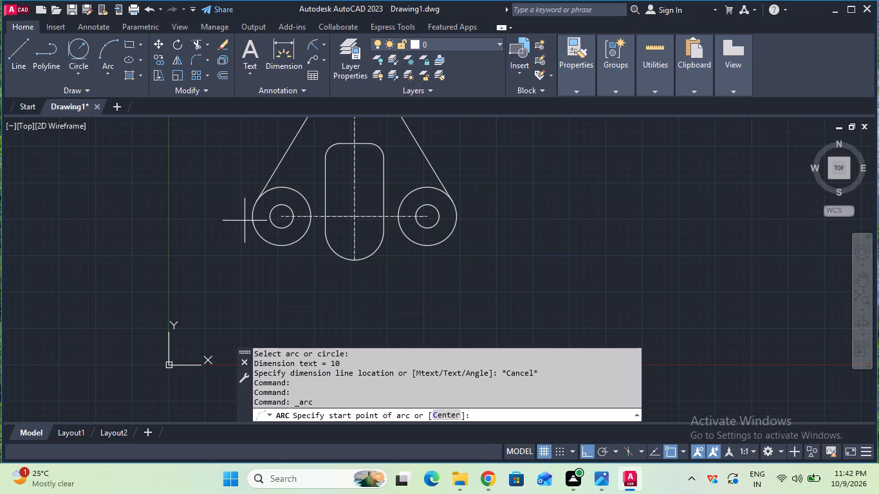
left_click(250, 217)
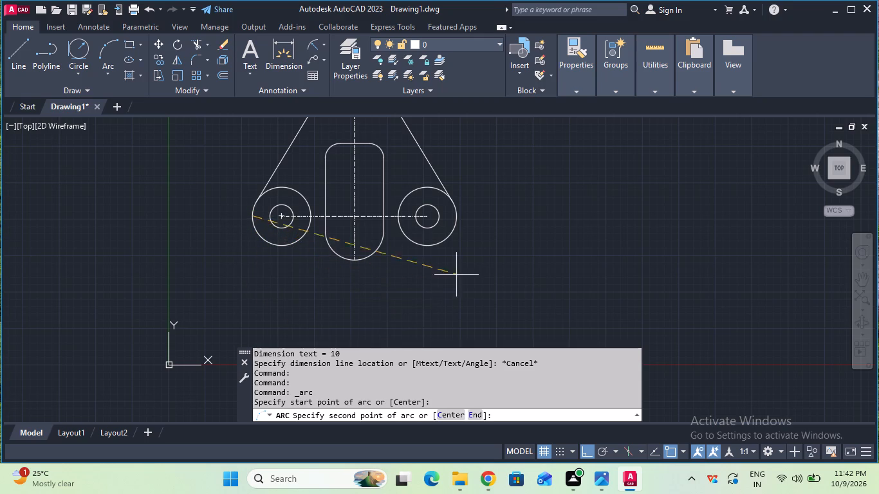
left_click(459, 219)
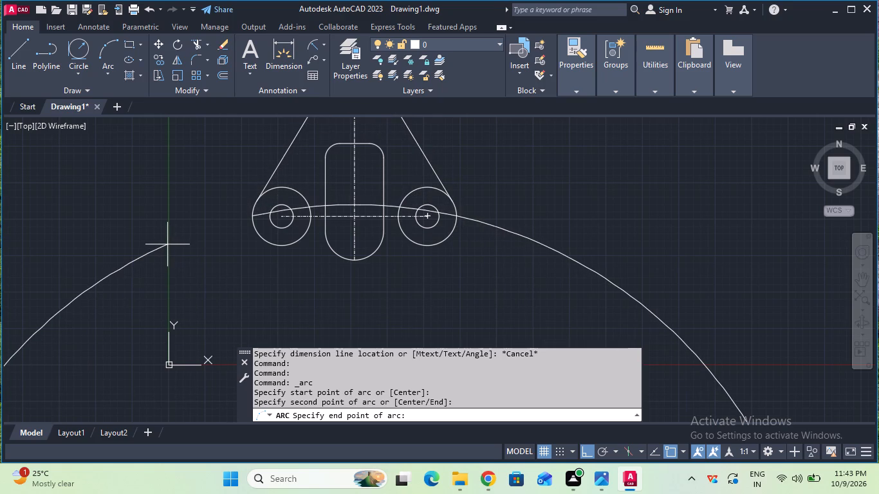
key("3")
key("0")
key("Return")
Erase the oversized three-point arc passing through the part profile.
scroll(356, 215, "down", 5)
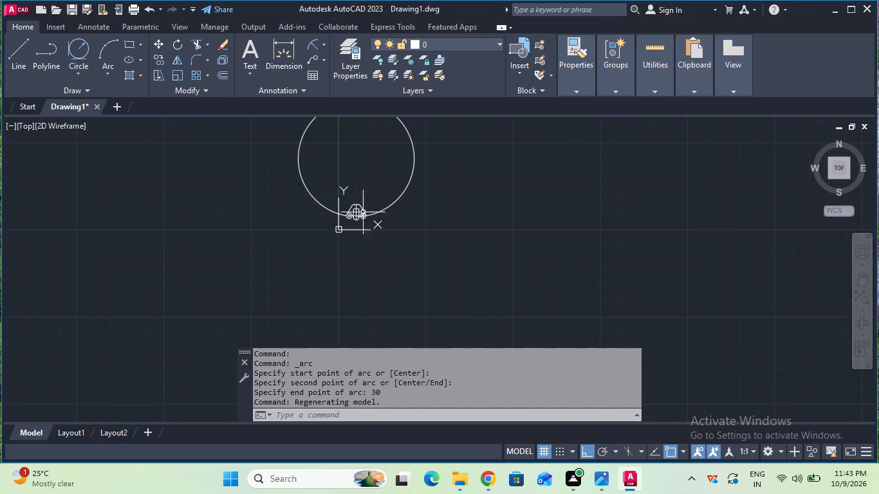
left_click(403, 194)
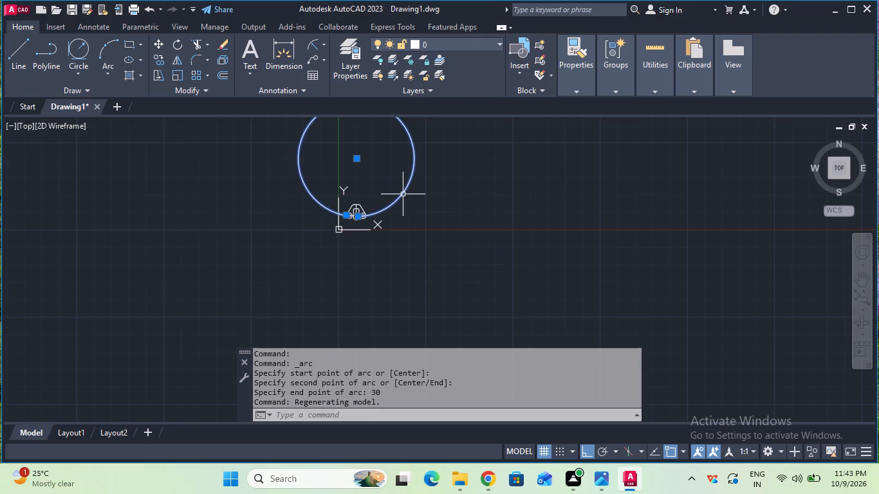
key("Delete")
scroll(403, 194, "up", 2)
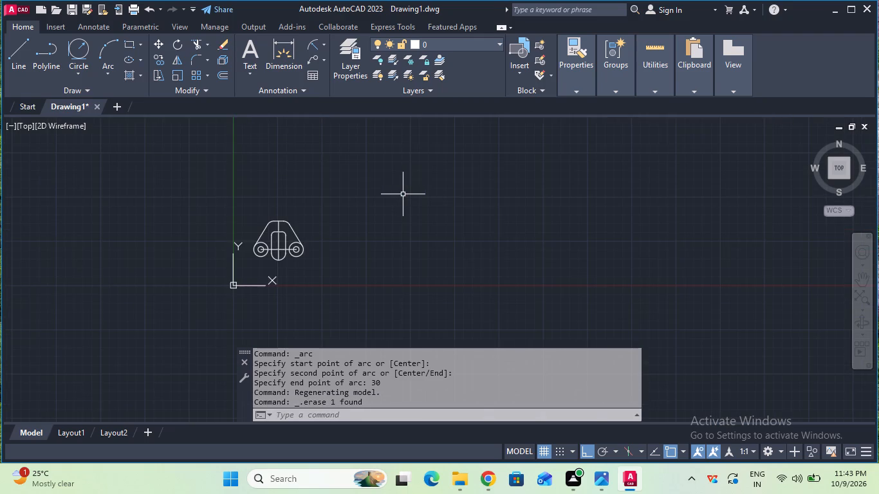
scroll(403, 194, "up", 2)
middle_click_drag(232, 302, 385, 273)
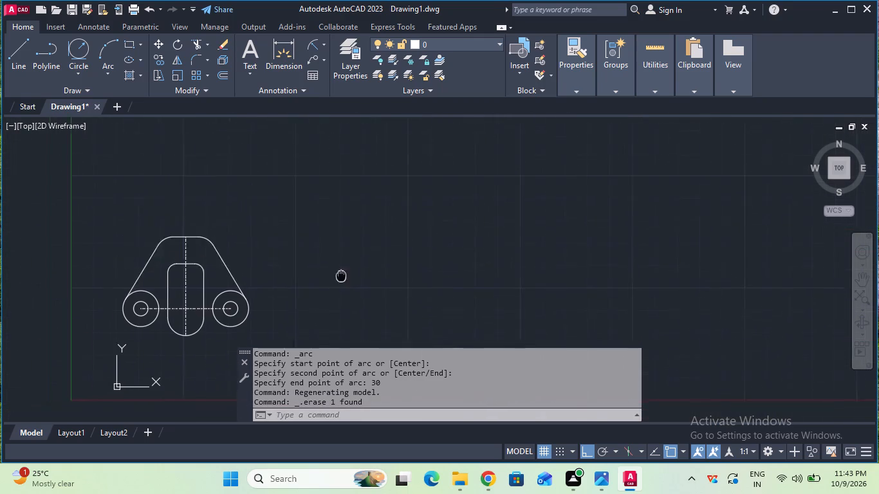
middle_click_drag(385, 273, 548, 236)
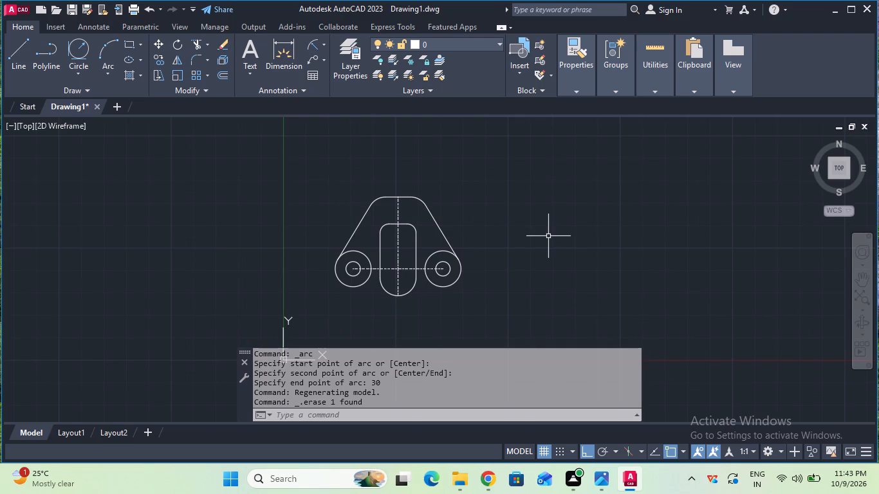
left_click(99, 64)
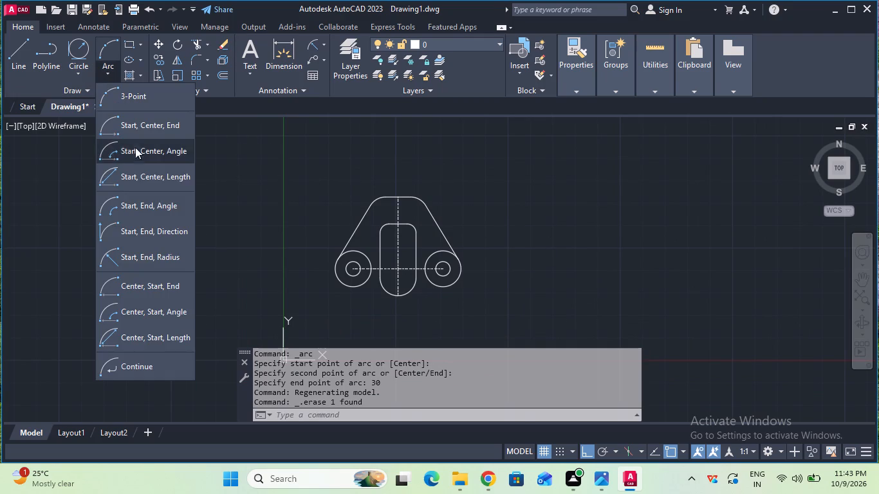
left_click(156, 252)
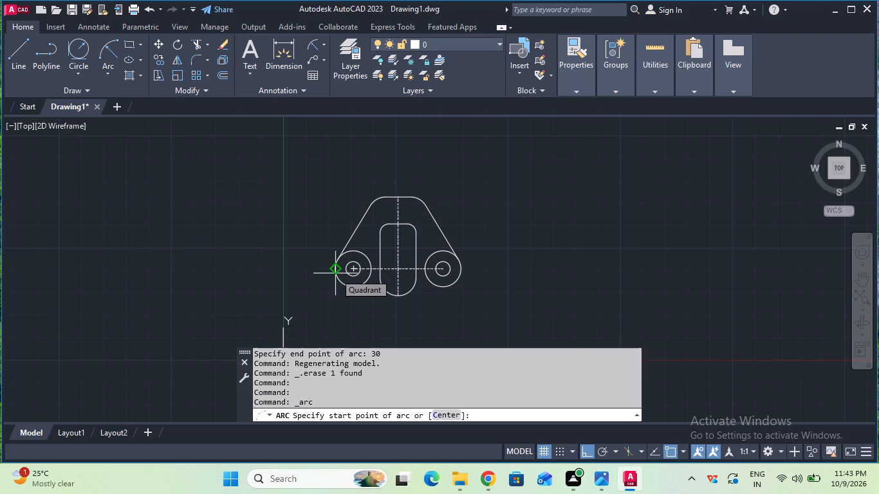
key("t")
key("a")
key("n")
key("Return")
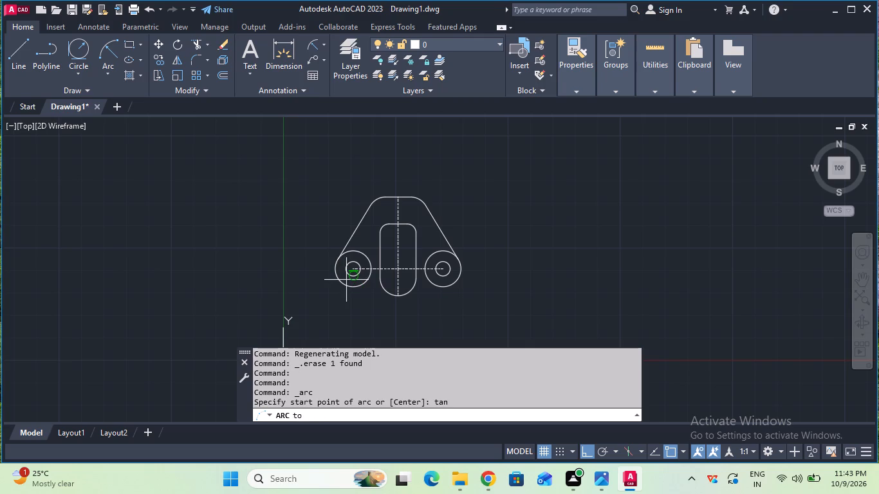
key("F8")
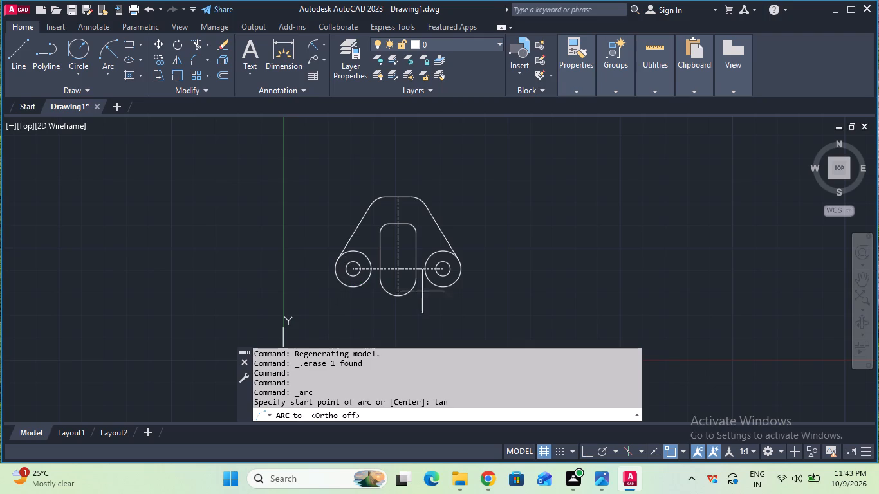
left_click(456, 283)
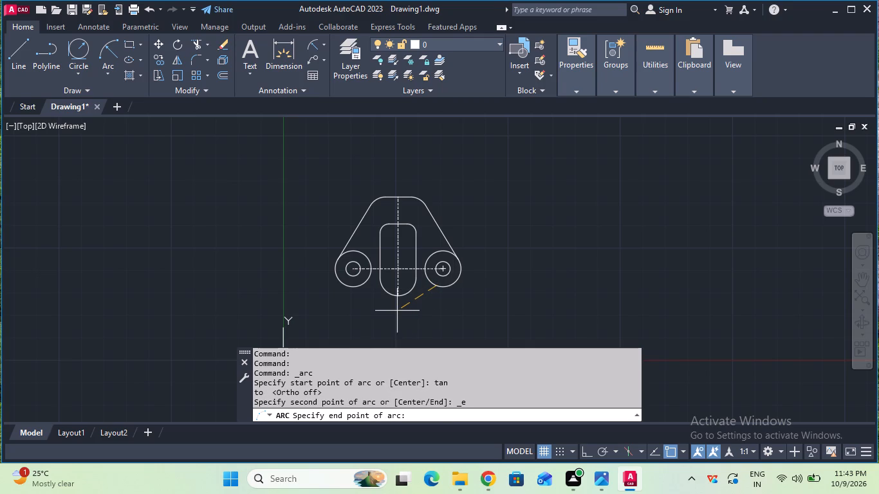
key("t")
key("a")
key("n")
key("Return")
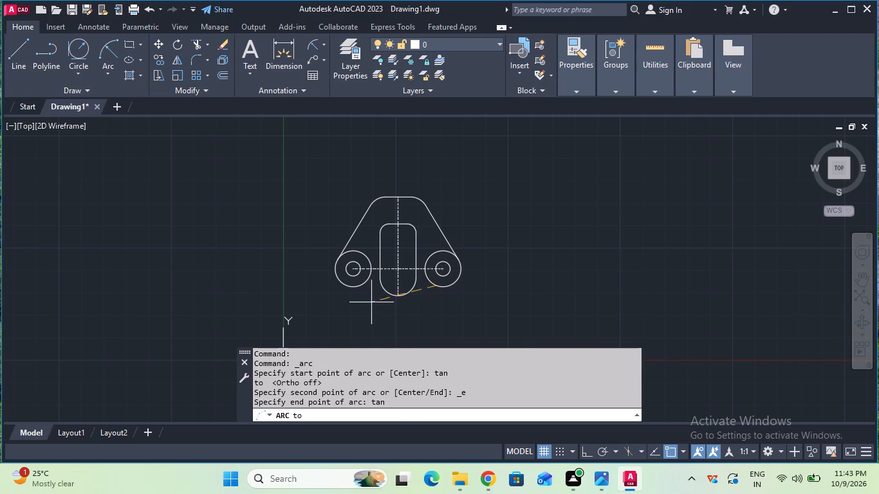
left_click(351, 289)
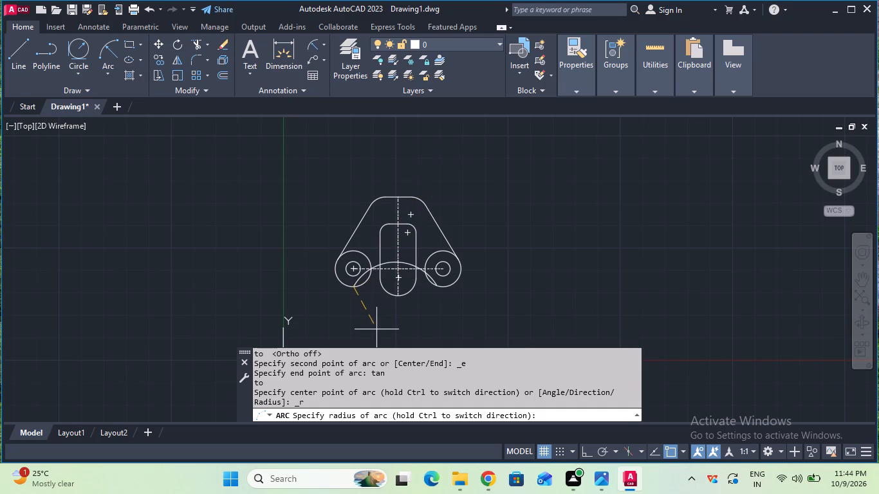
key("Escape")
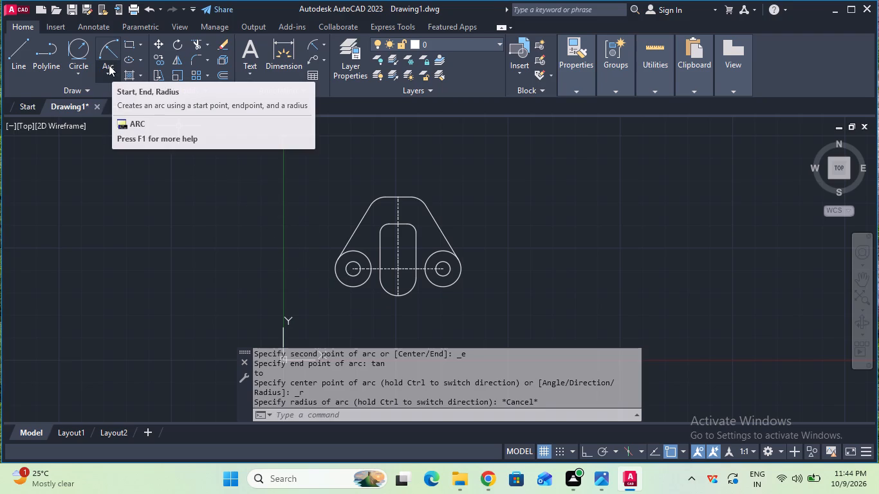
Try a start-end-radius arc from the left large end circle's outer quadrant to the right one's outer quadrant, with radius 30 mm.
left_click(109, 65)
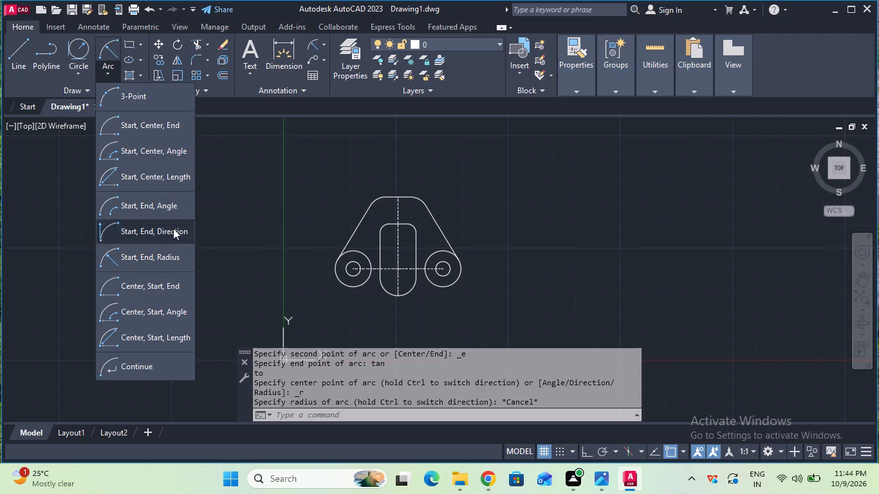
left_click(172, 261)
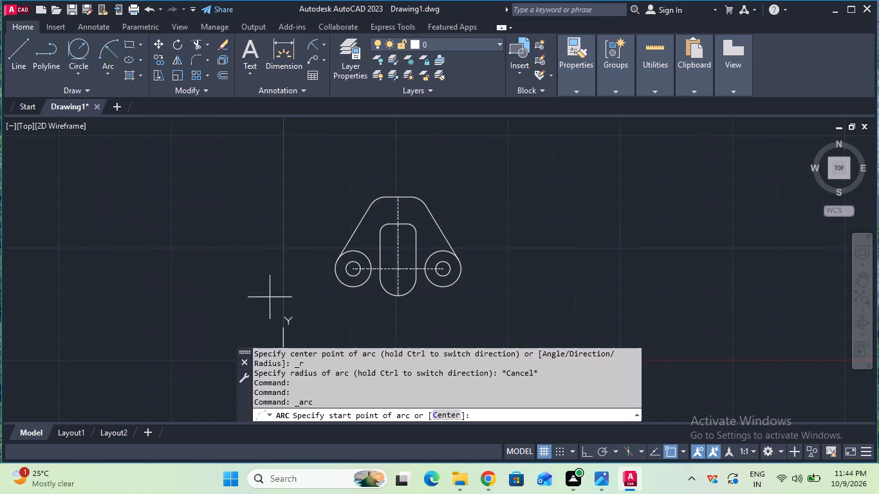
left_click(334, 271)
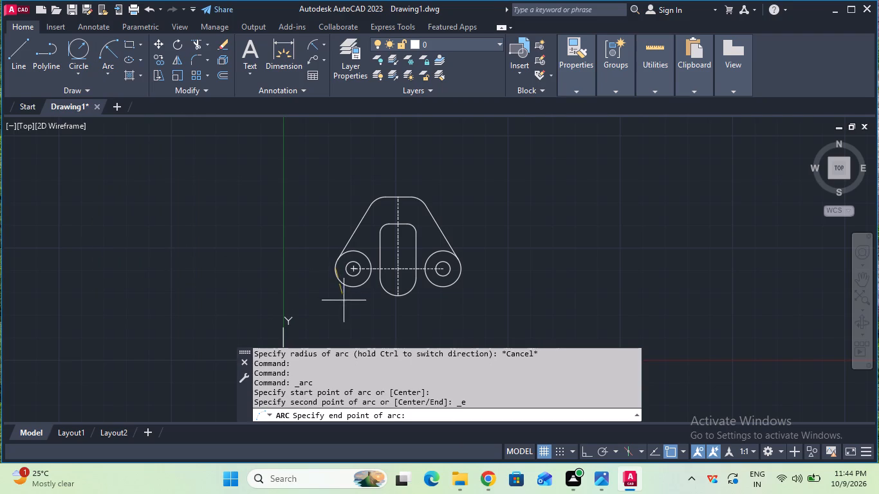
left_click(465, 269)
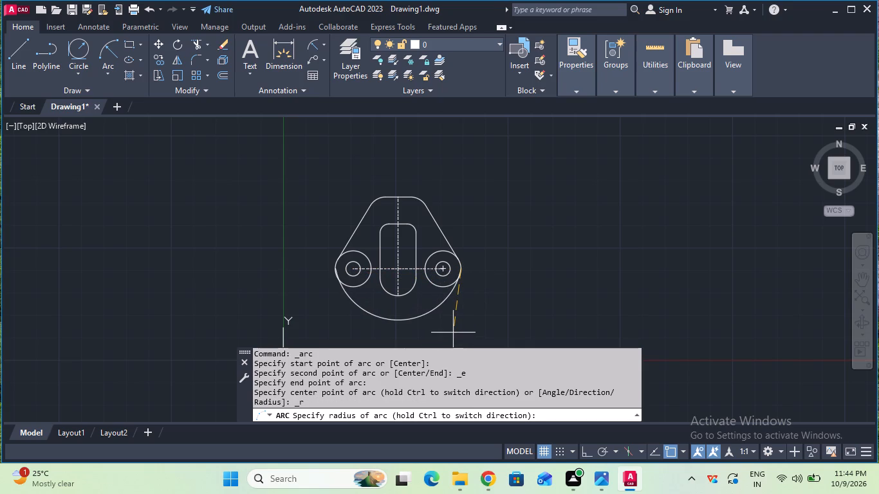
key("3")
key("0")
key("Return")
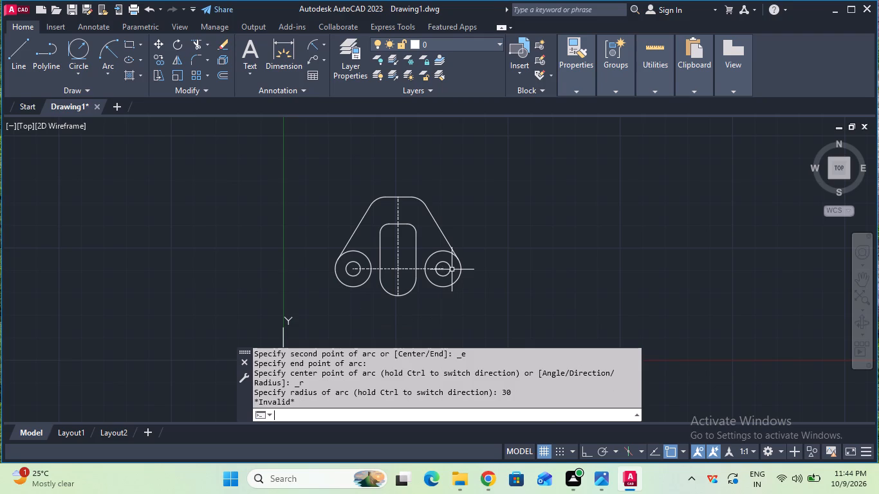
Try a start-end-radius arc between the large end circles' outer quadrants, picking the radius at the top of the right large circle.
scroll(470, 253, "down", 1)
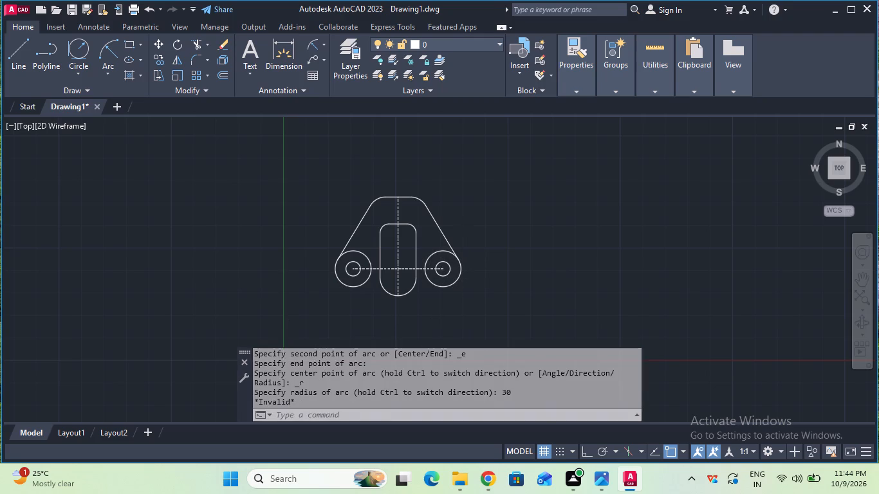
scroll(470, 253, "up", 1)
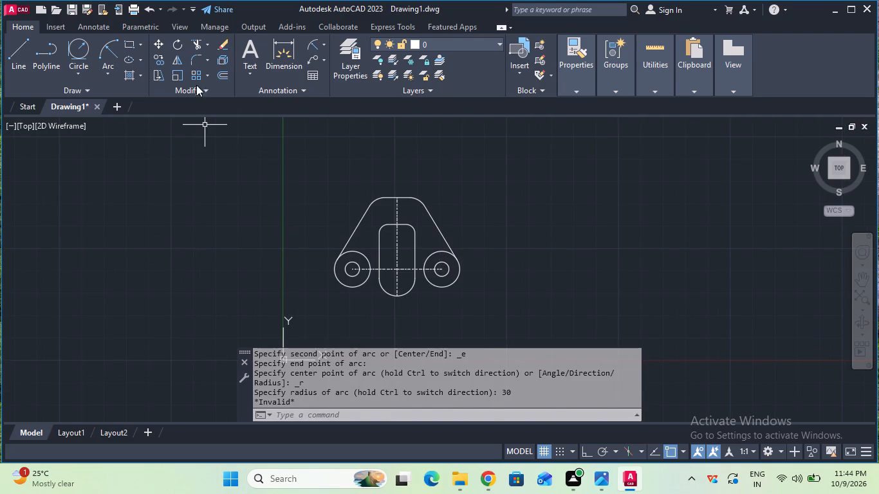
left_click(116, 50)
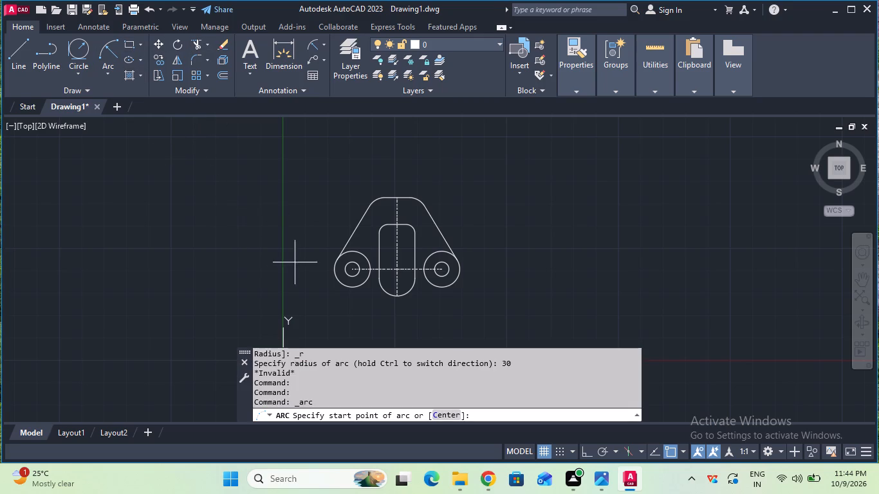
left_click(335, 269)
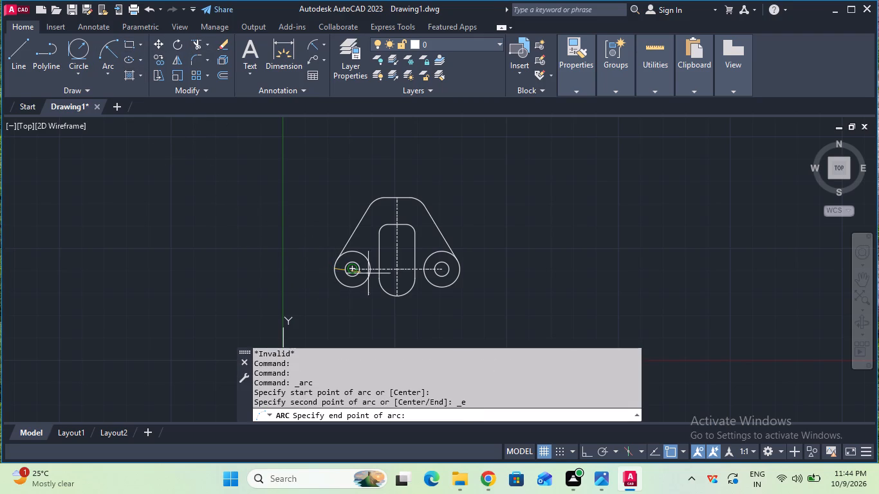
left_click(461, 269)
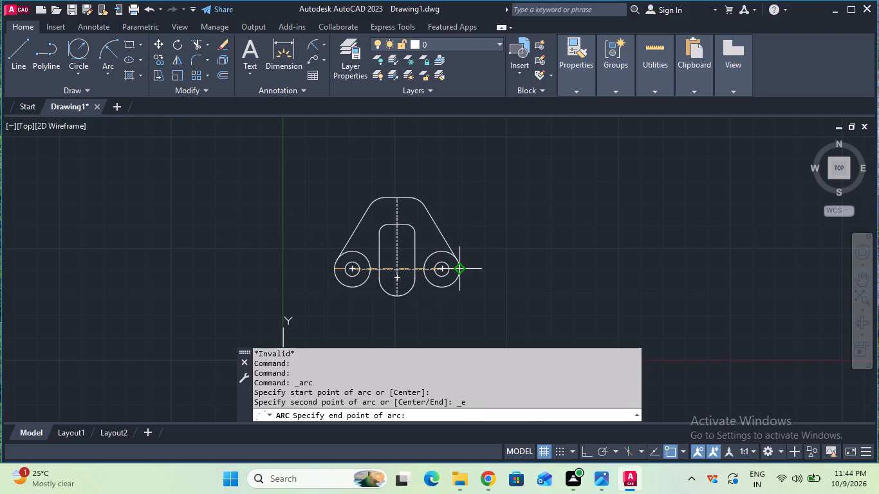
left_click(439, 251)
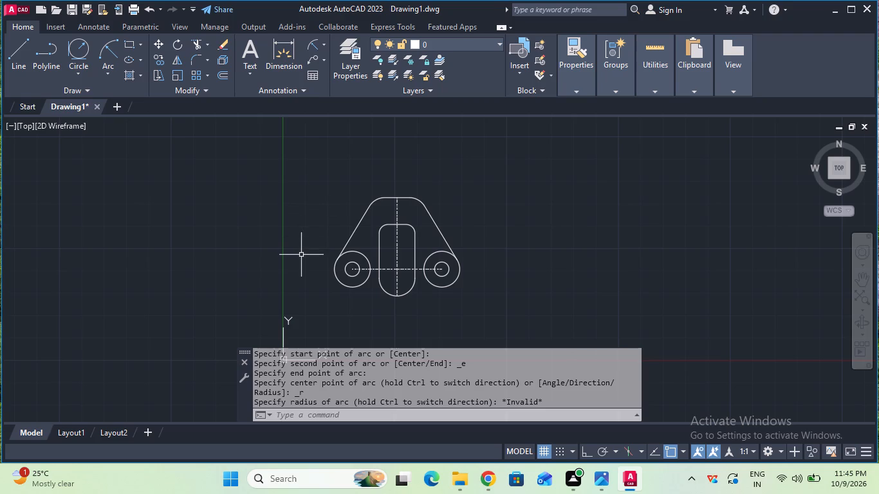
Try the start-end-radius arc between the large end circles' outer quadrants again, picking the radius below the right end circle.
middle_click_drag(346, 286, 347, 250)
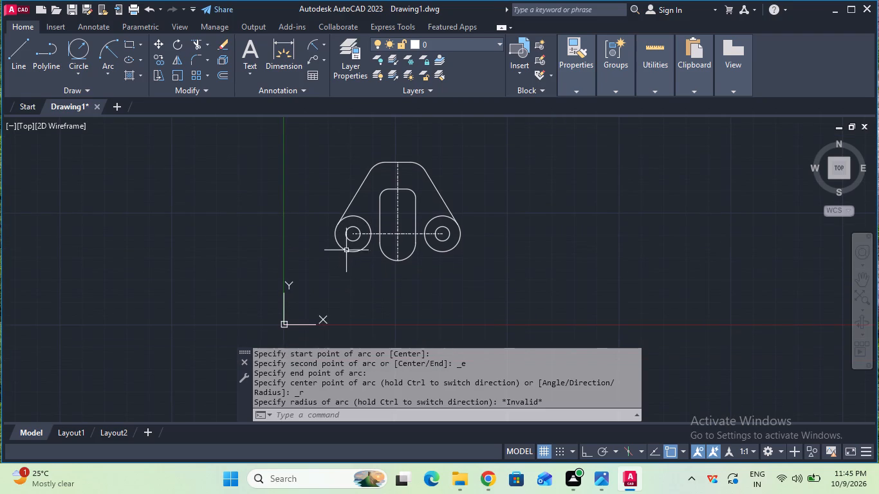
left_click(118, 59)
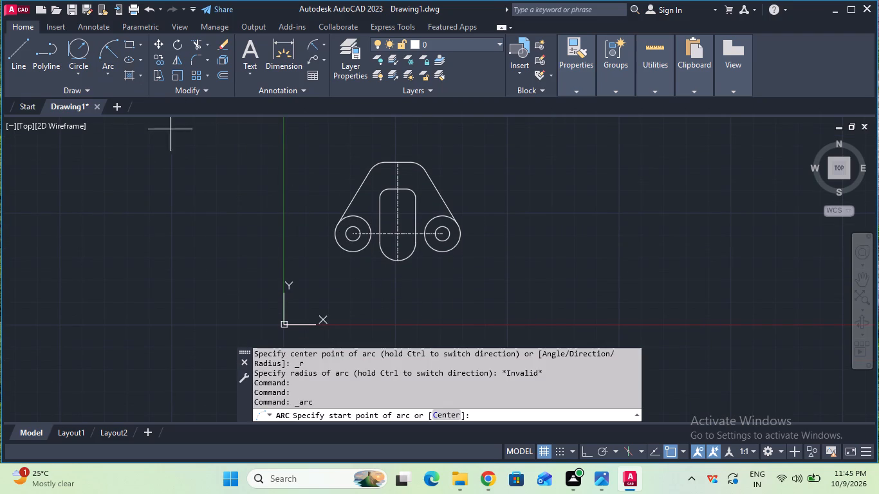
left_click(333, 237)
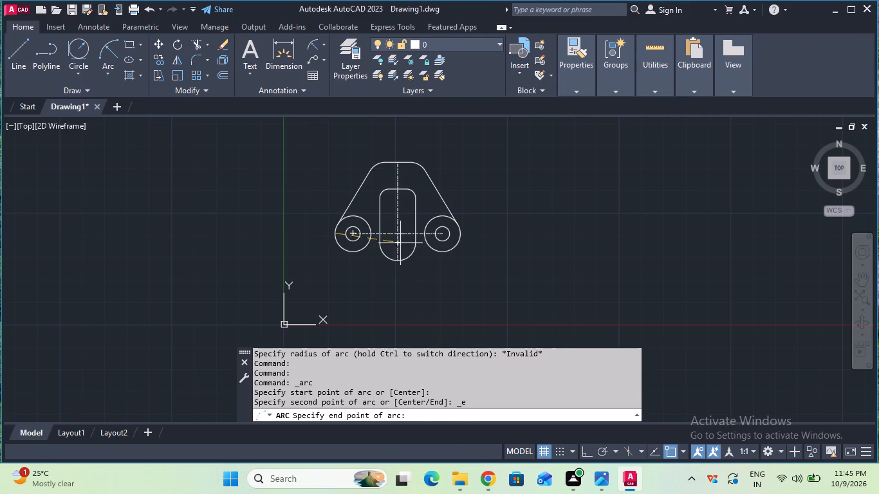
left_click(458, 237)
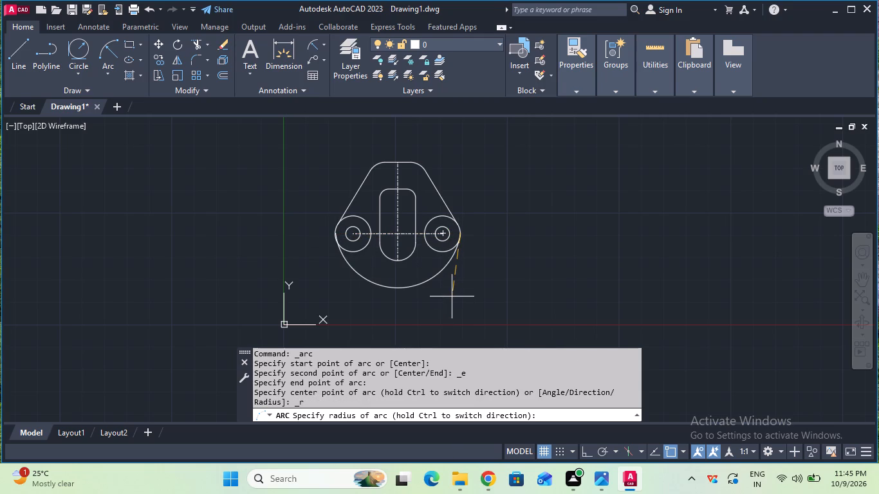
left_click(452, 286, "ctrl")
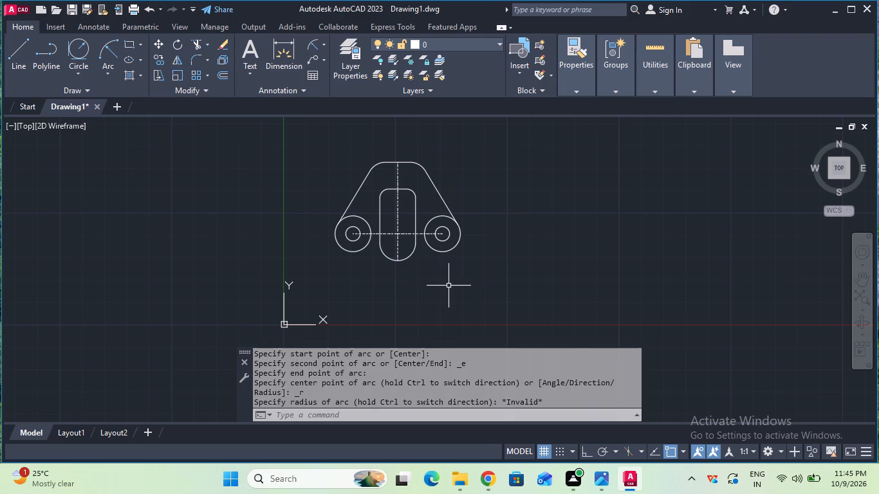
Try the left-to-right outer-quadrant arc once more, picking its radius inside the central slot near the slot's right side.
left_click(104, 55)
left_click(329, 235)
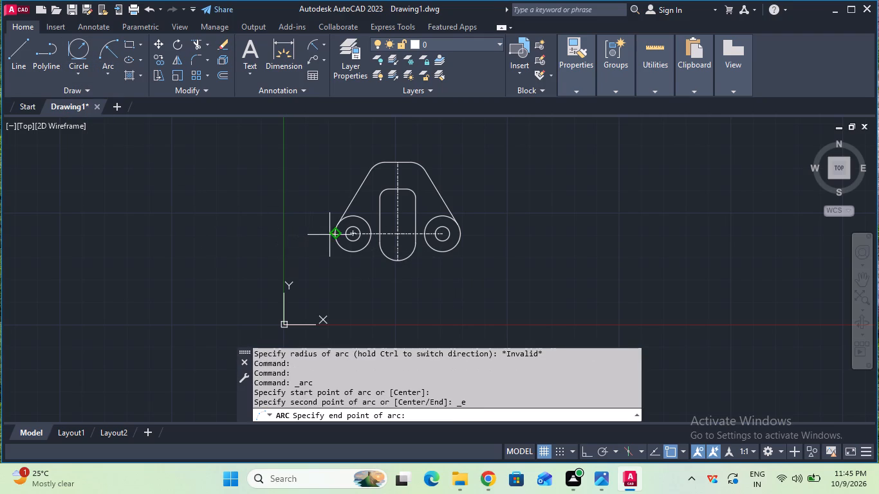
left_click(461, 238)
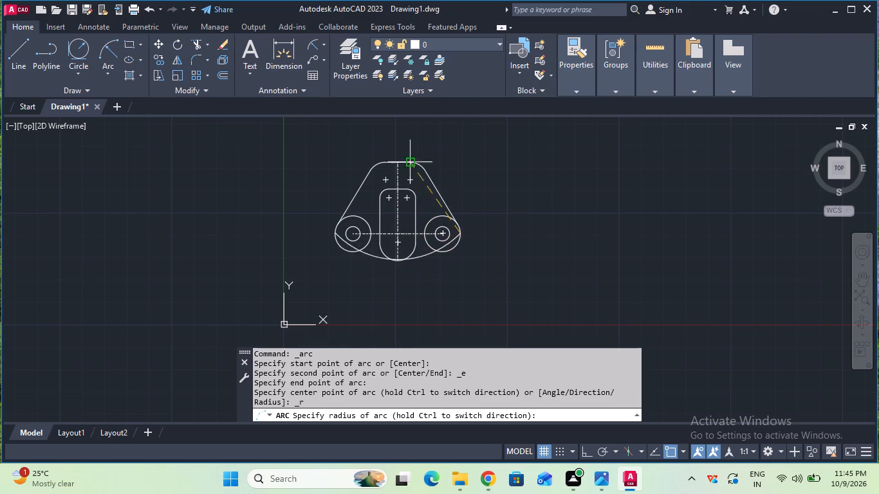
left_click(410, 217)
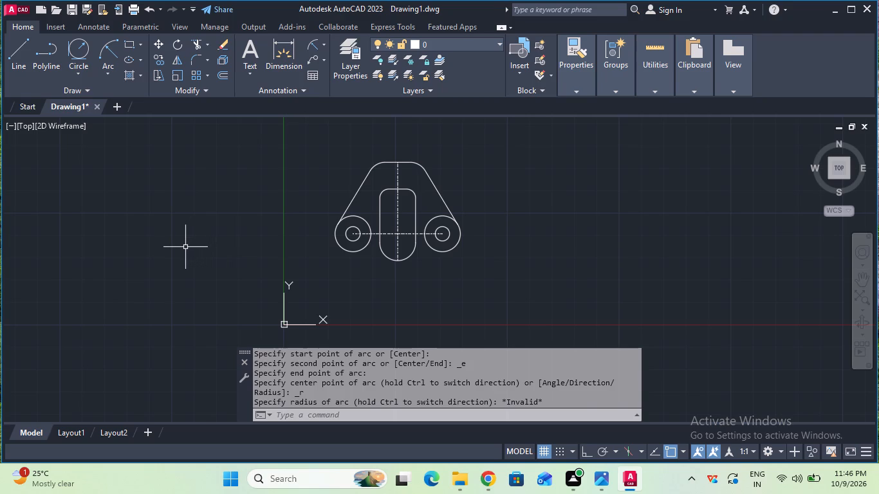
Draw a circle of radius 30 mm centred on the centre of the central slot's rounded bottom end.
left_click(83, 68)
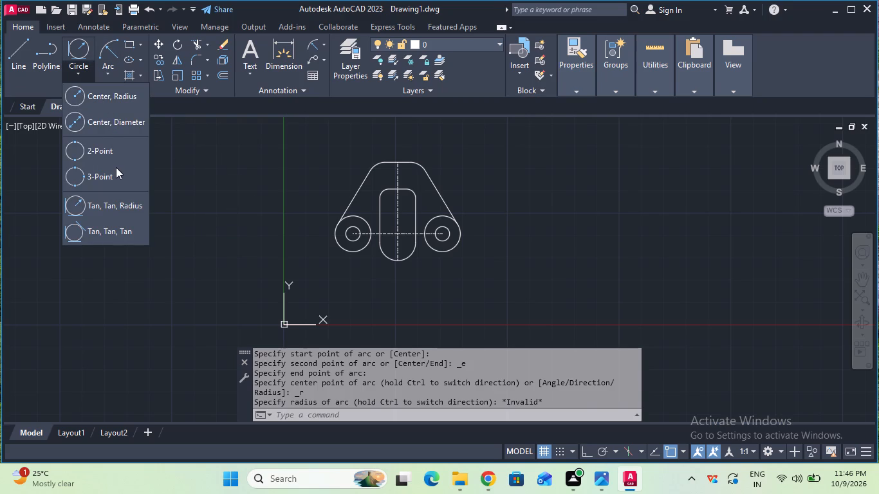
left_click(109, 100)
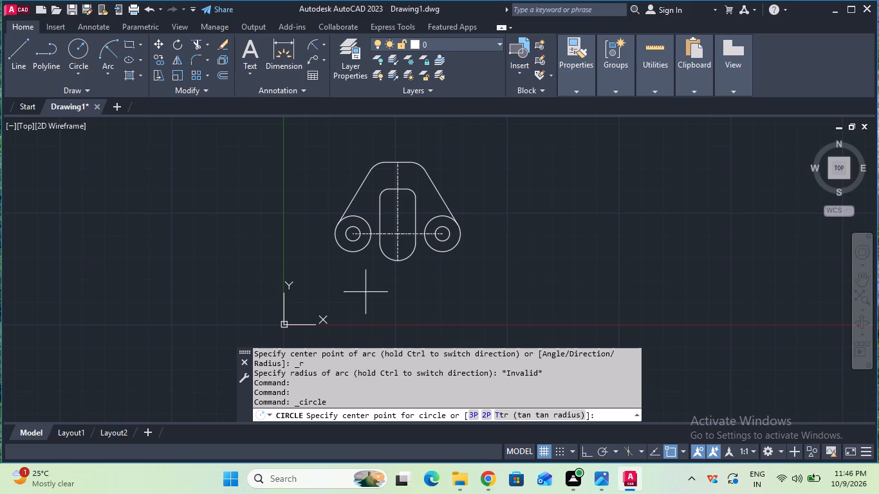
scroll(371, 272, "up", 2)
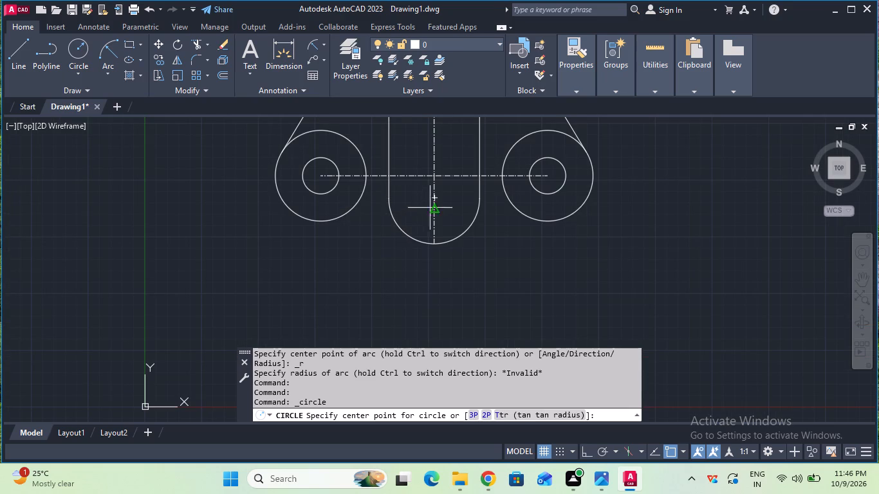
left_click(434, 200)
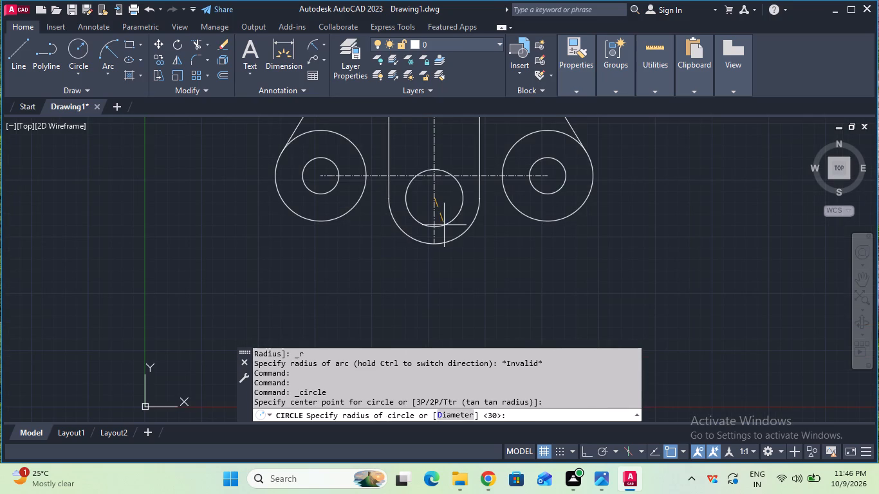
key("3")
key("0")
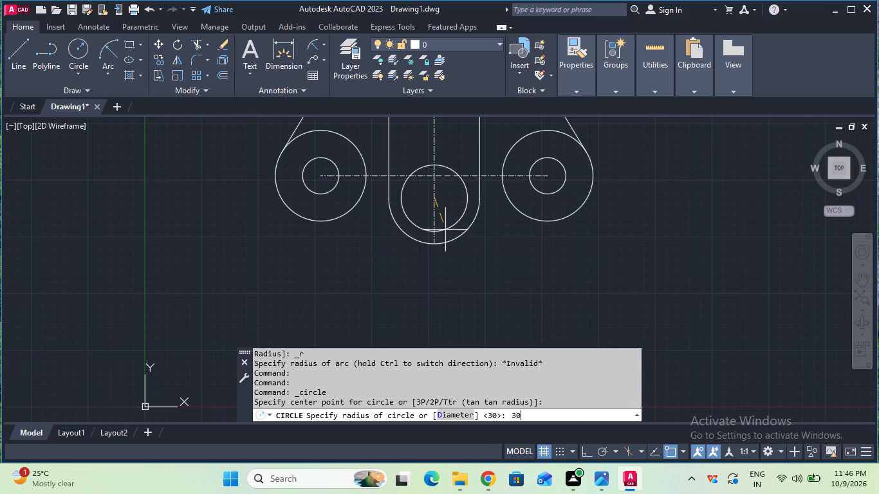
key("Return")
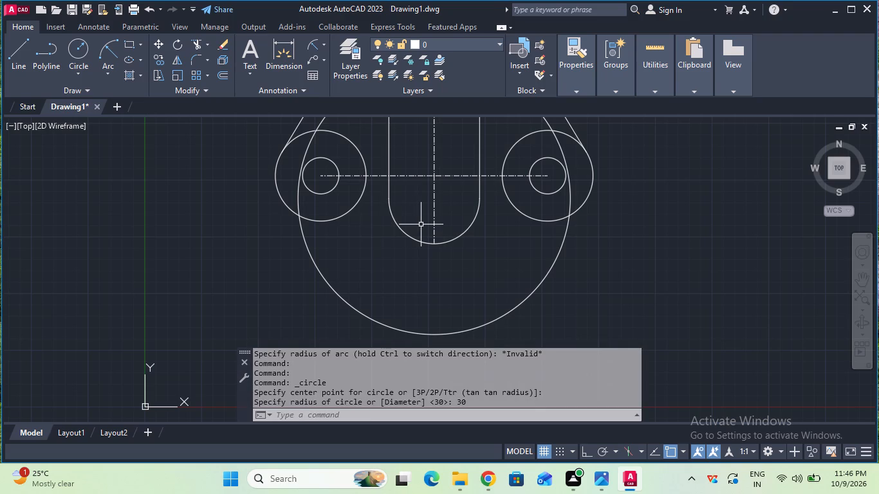
Check the new large circle's radius with a radius dimension, without placing the dimension.
left_click(319, 50)
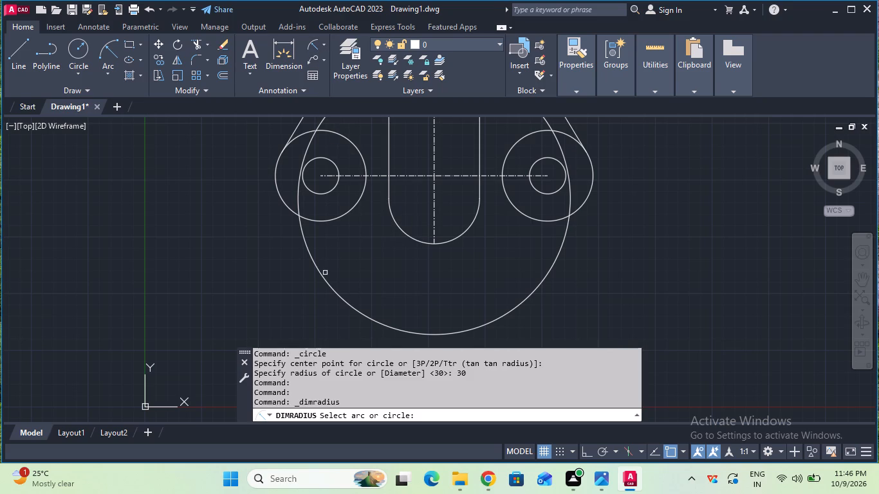
left_click(324, 276)
key("Escape")
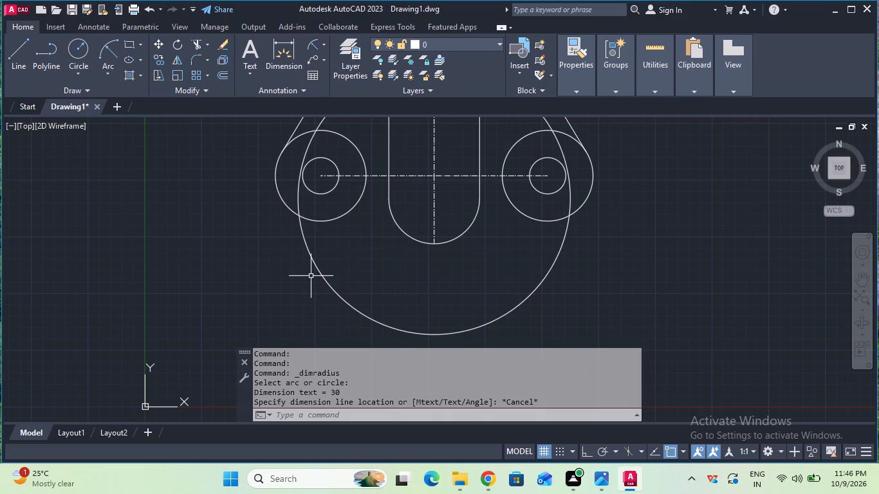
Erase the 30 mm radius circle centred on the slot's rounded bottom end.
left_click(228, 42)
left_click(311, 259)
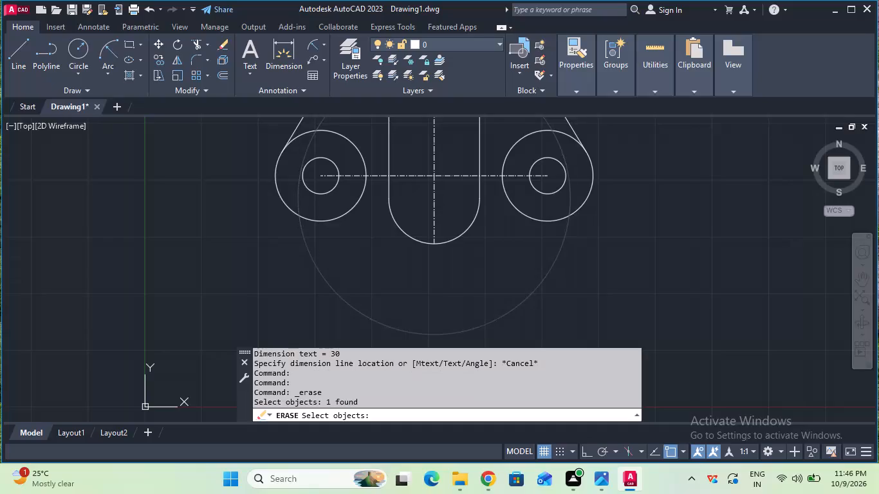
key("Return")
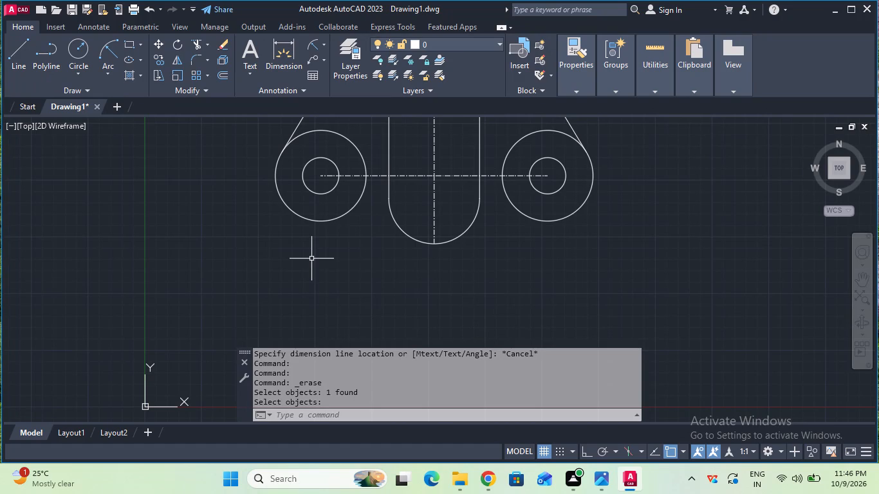
Draw a circle of about 35 mm radius centred where the horizontal and vertical centrelines cross, reaching the end circles' outer sides.
scroll(311, 259, "up", 1)
scroll(311, 259, "down", 1)
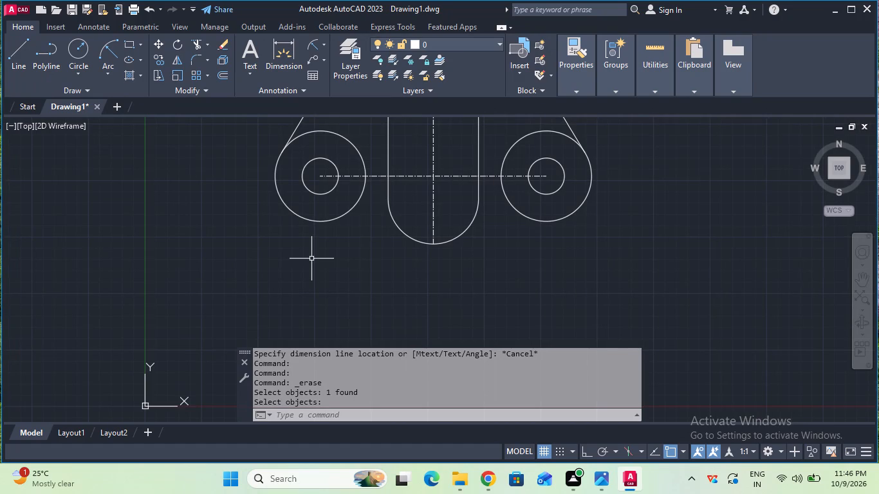
left_click(75, 53)
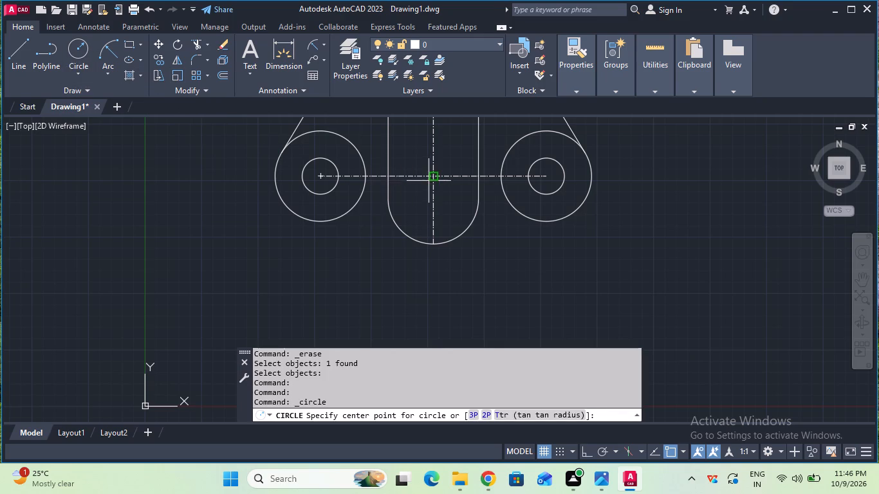
left_click(432, 176)
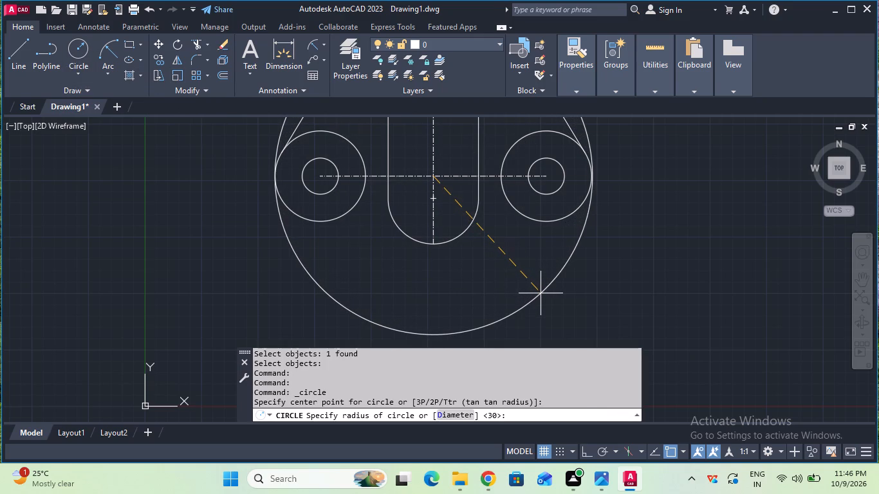
left_click(541, 293)
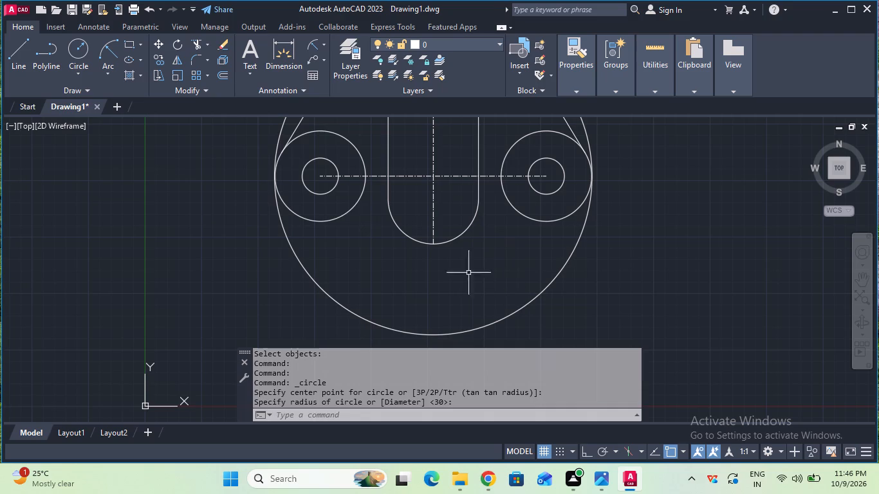
Check the radius of the large circle around the end circles with a radius dimension, without placing it.
left_click(315, 47)
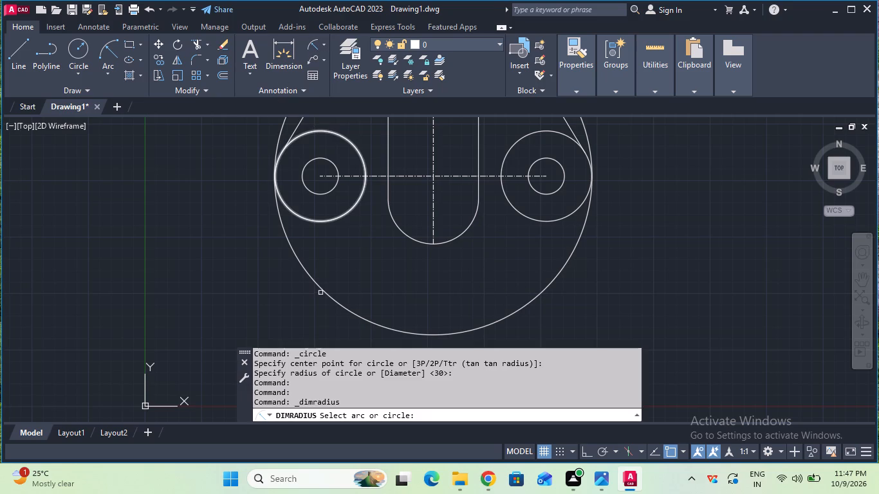
left_click(323, 293)
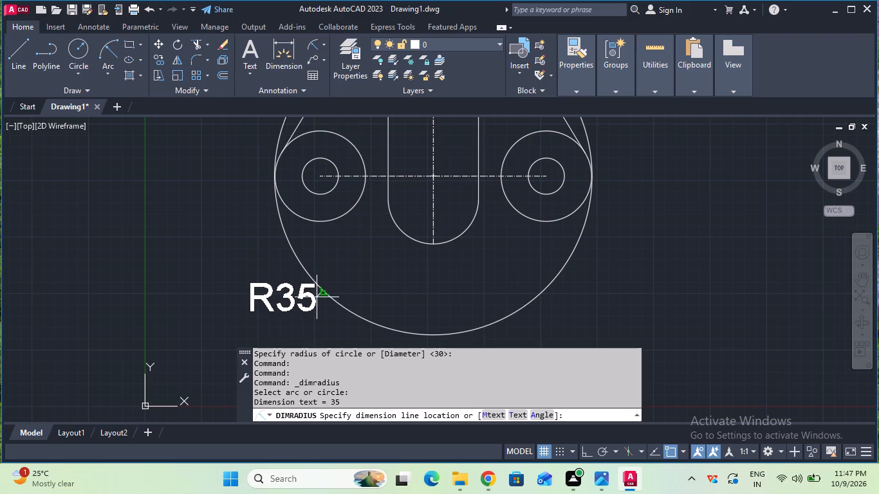
key("Escape")
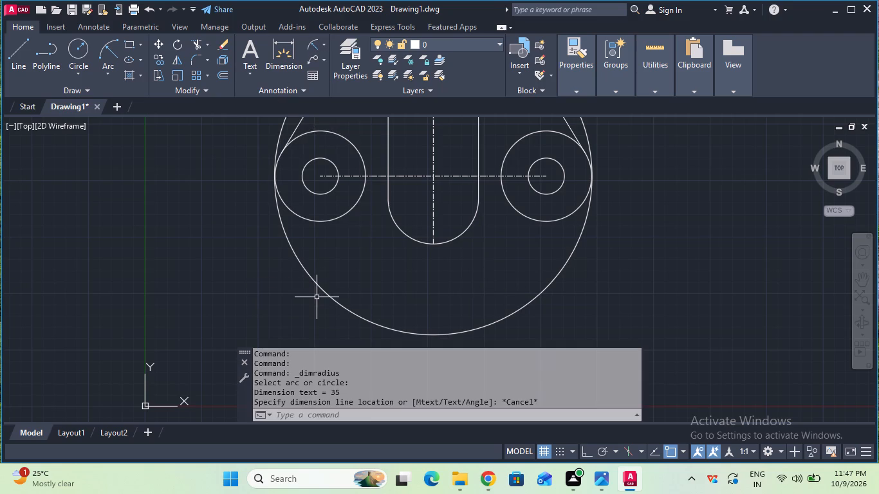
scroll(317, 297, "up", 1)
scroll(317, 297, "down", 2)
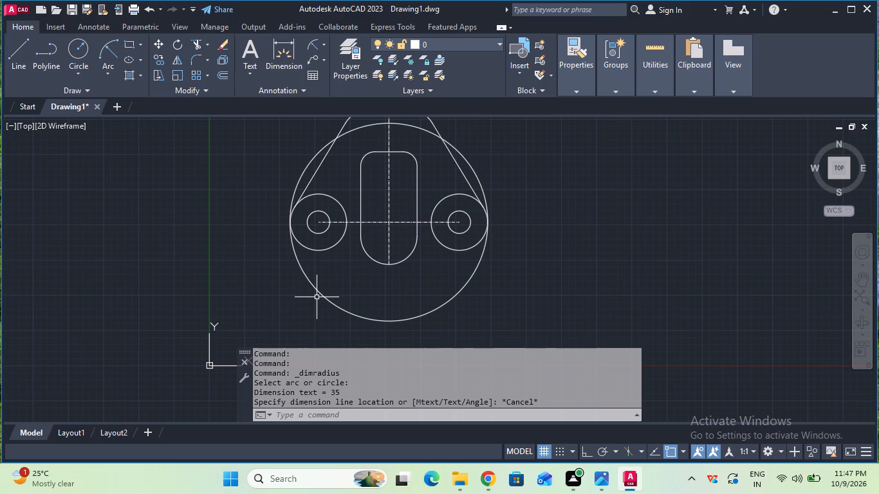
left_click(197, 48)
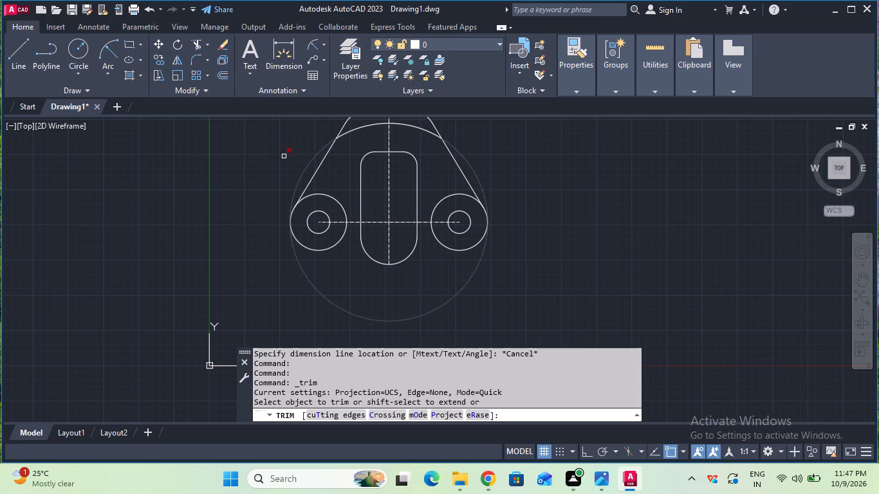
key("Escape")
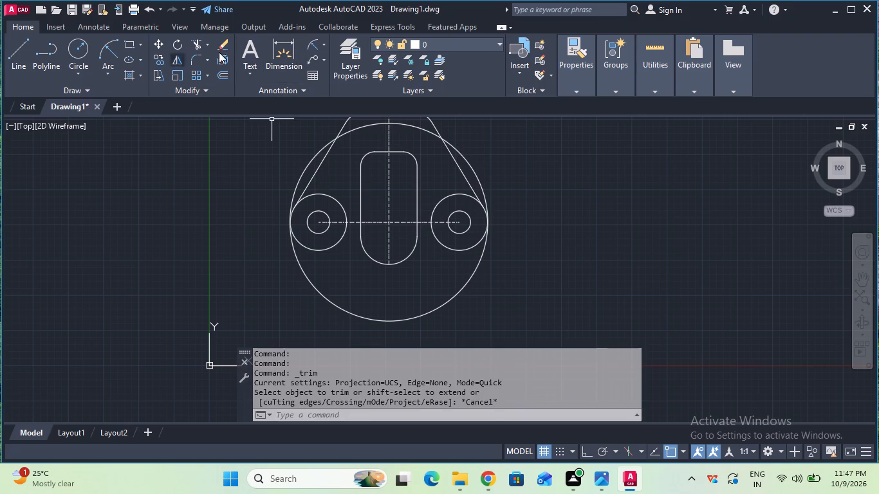
Measure the distance between the left and right end circles' centres with a linear dimension, repeating the centre picks without placing it.
left_click(323, 44)
left_click(321, 70)
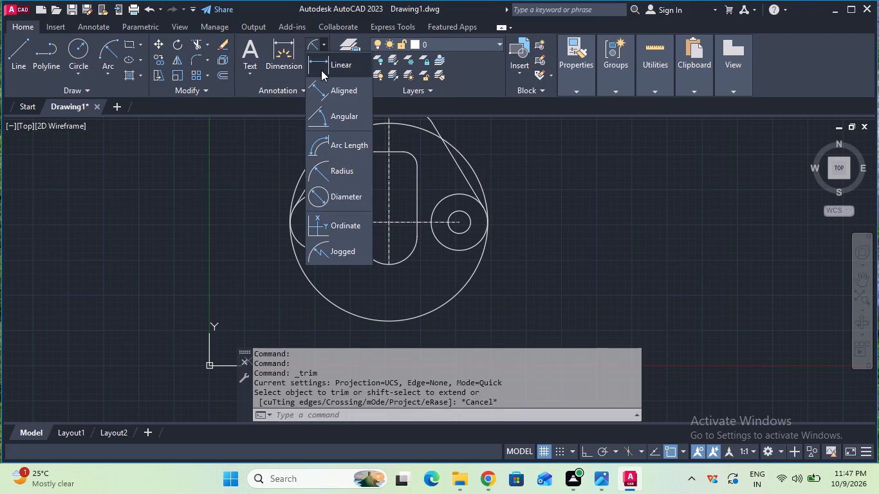
left_click(322, 223)
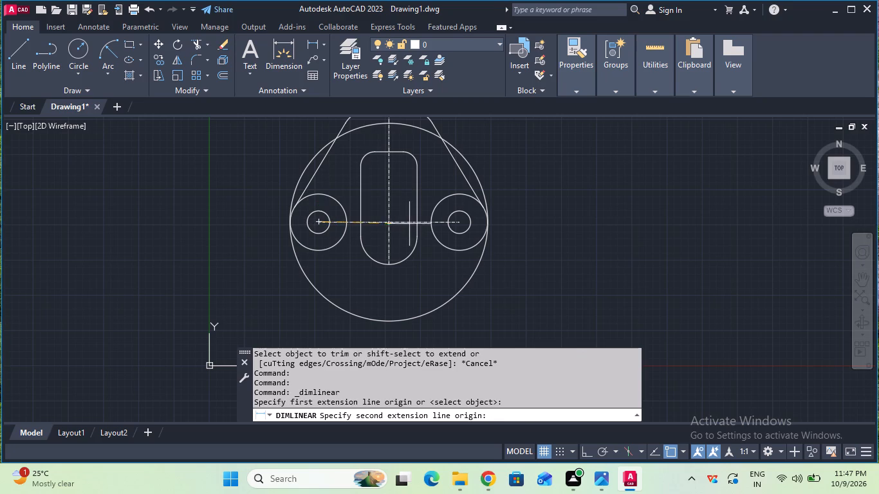
left_click(459, 221)
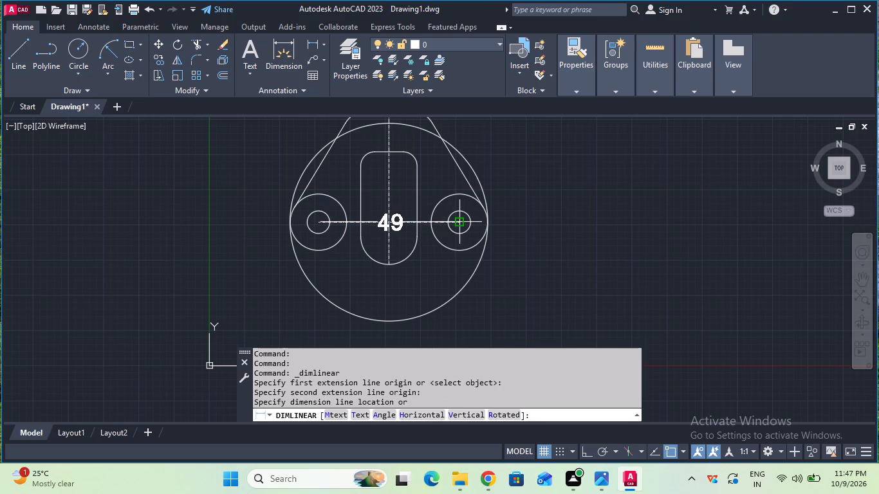
key("Escape")
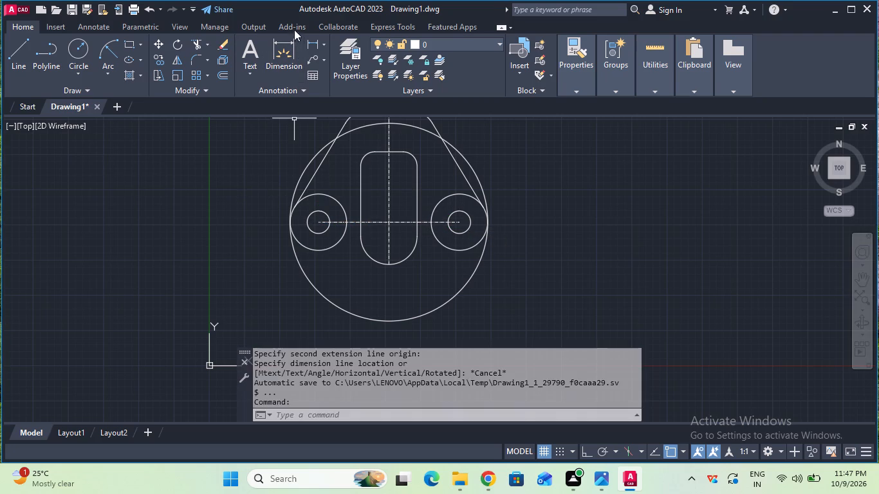
left_click(308, 39)
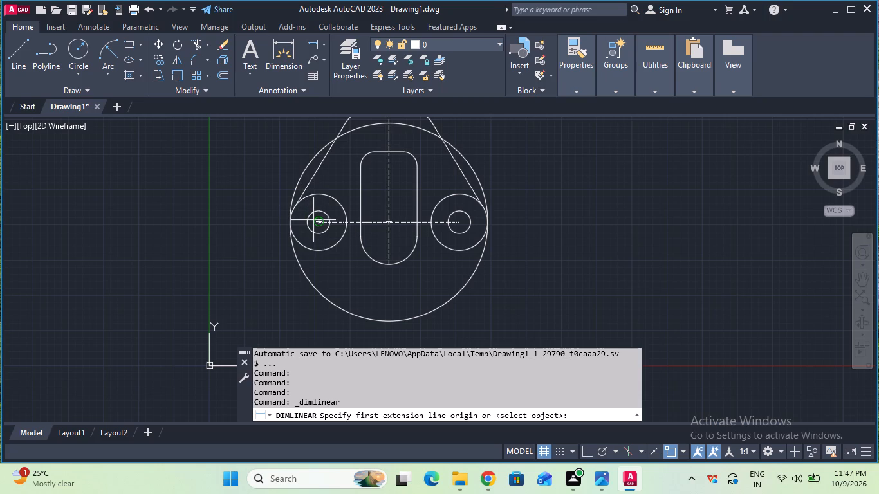
left_click(316, 221)
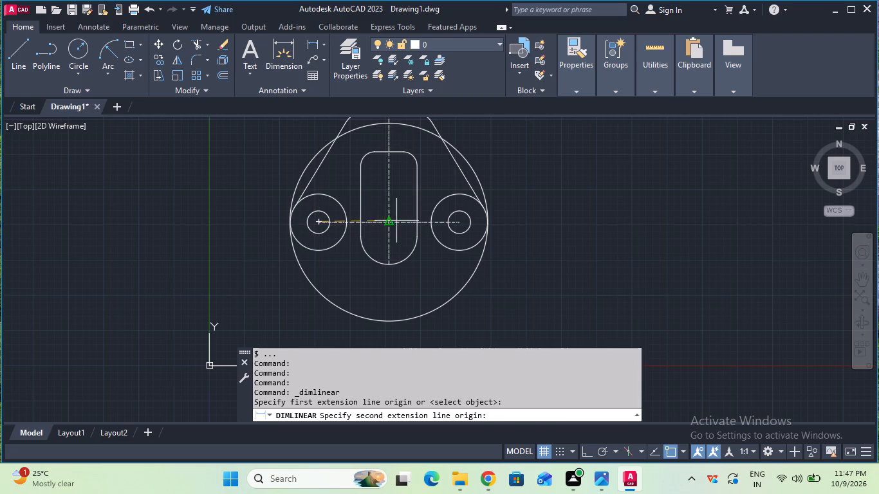
left_click(458, 224)
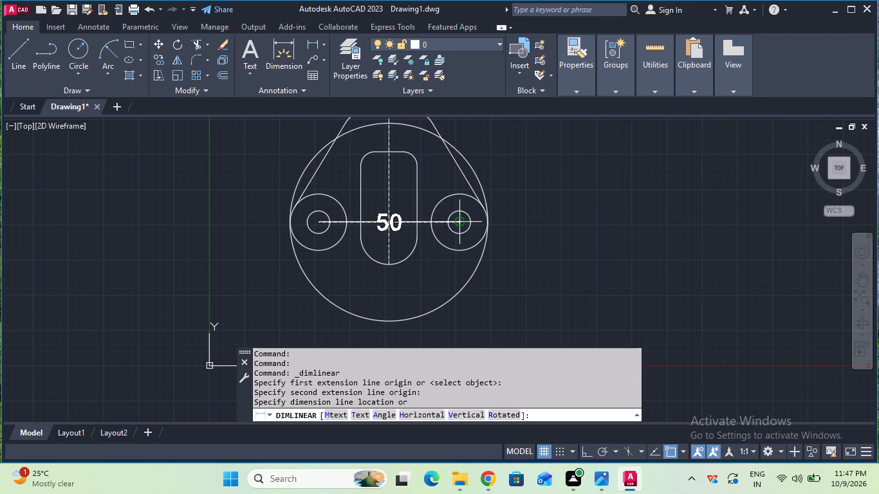
key("Escape")
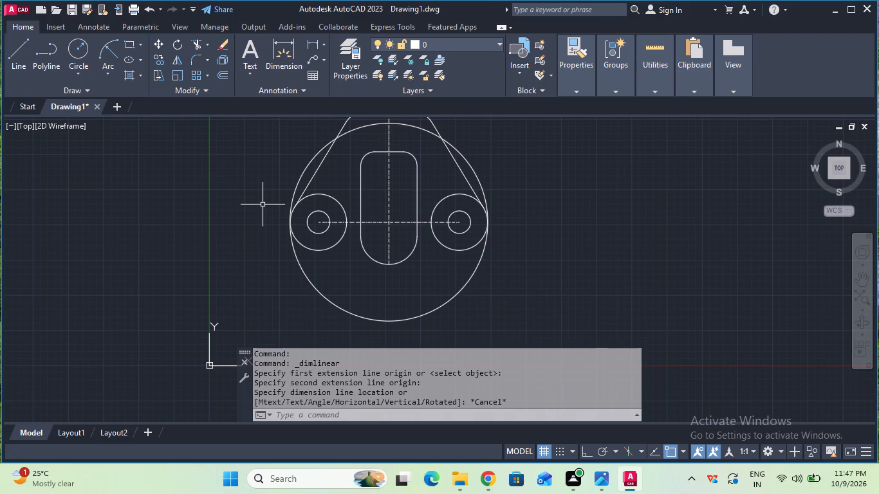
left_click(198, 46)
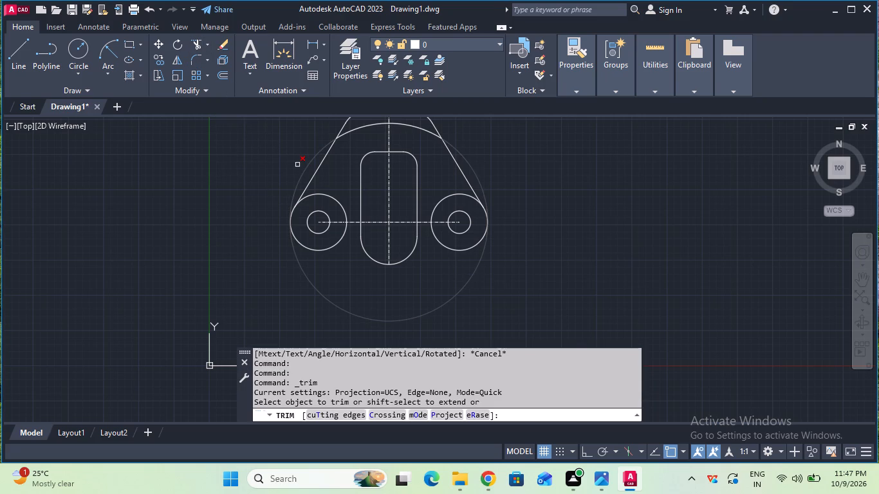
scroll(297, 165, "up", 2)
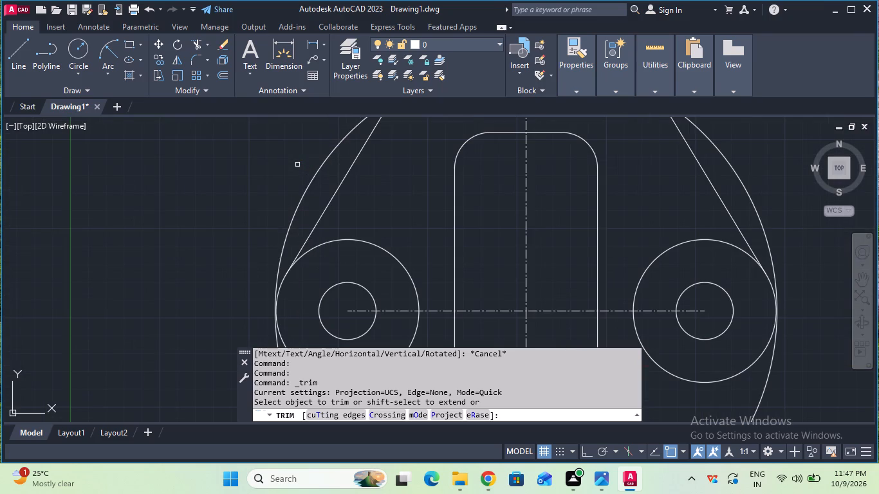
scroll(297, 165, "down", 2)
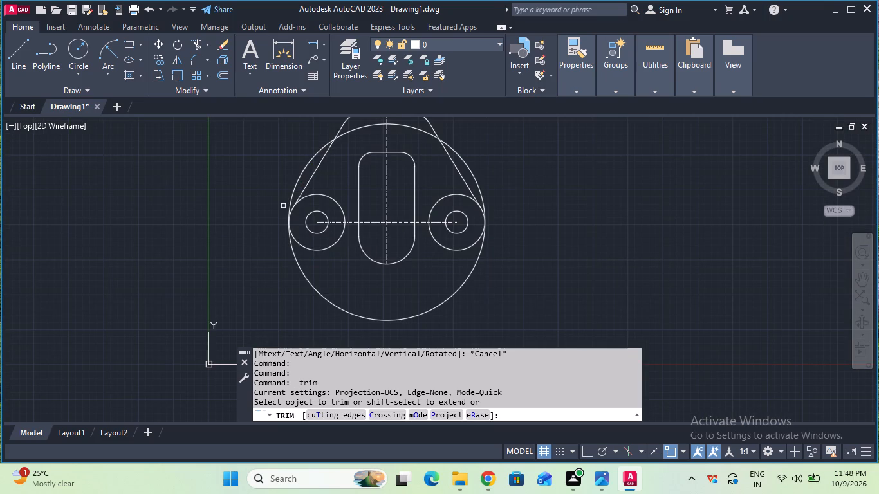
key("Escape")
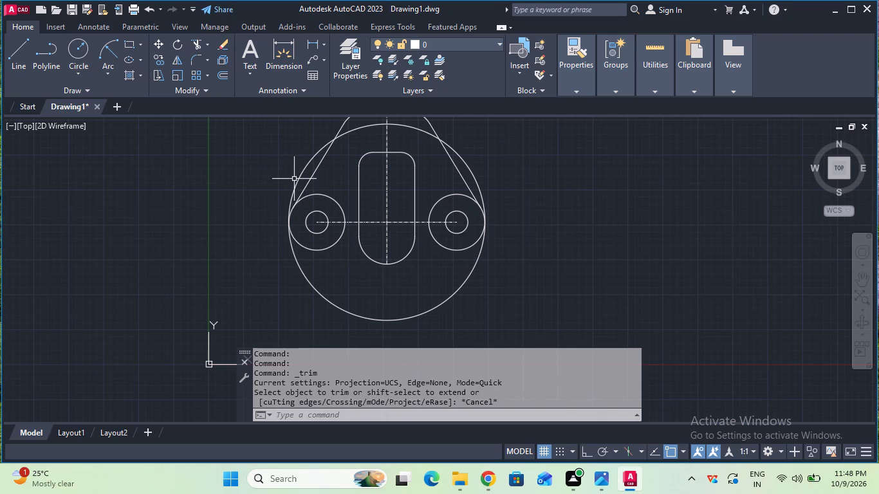
Erase the large circle of about 35 mm radius that surrounds both end circles.
left_click(297, 179)
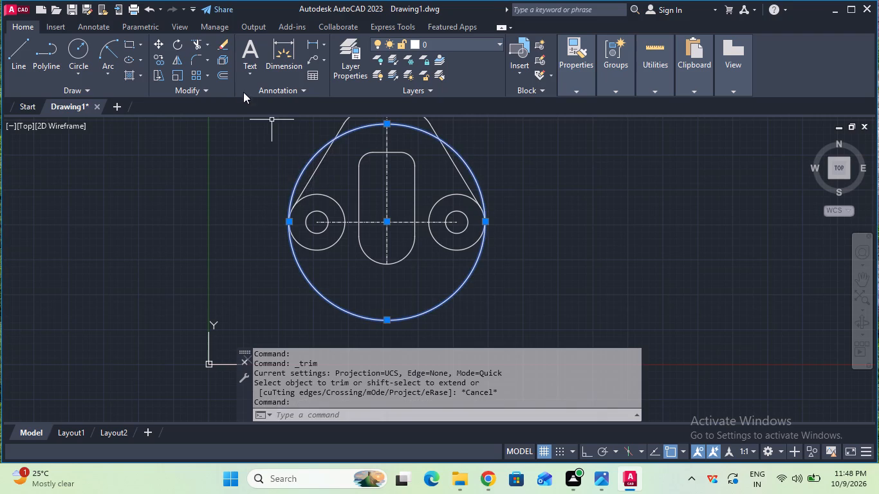
left_click(225, 50)
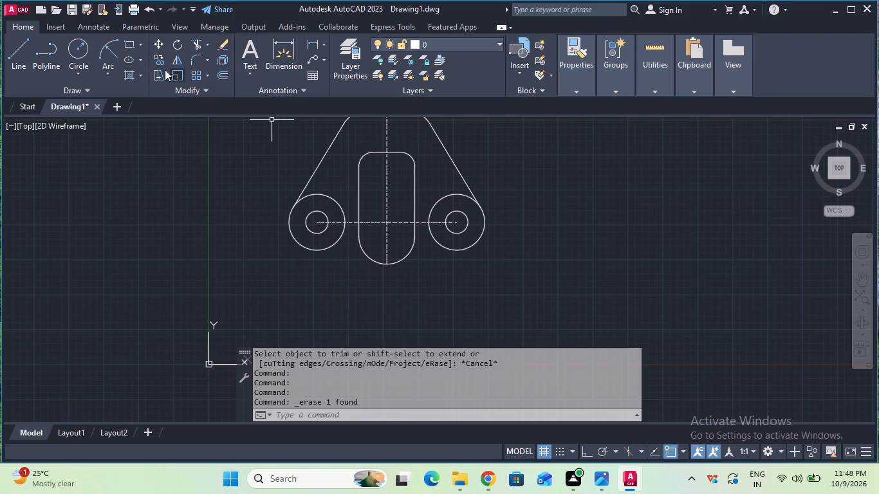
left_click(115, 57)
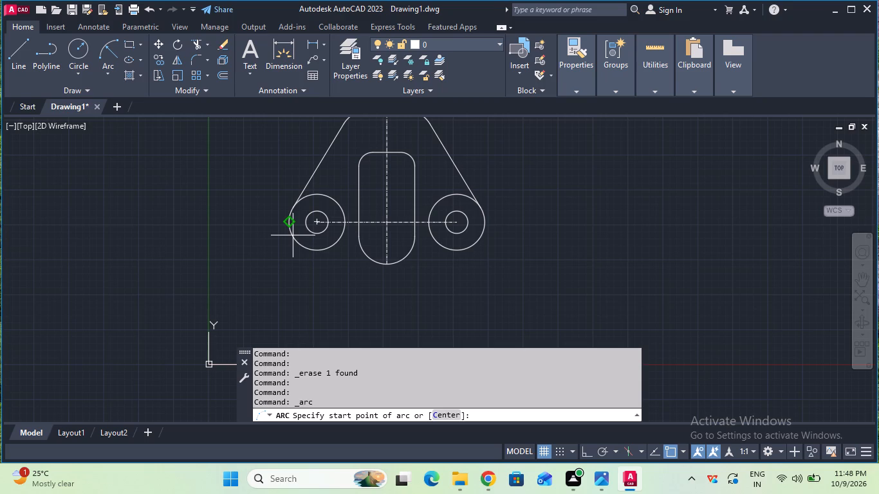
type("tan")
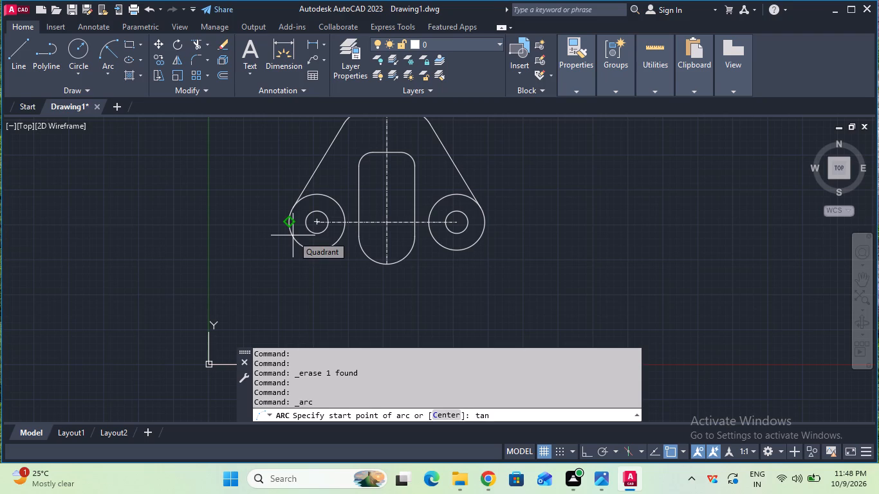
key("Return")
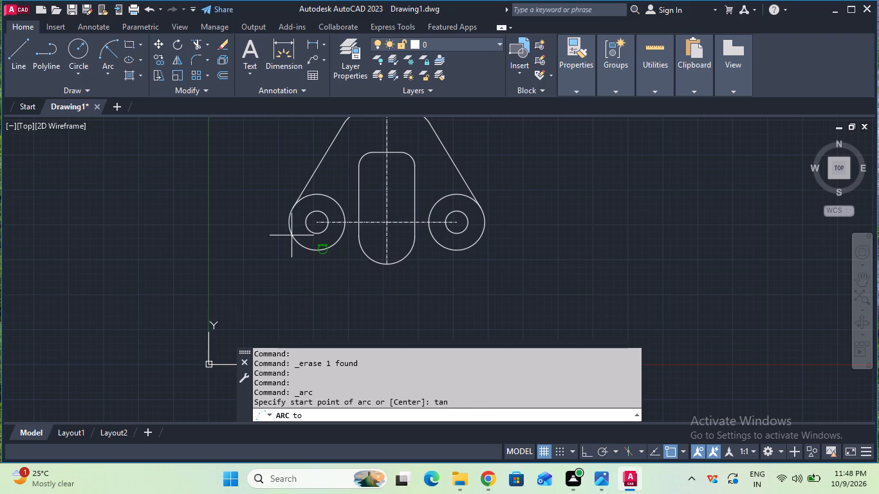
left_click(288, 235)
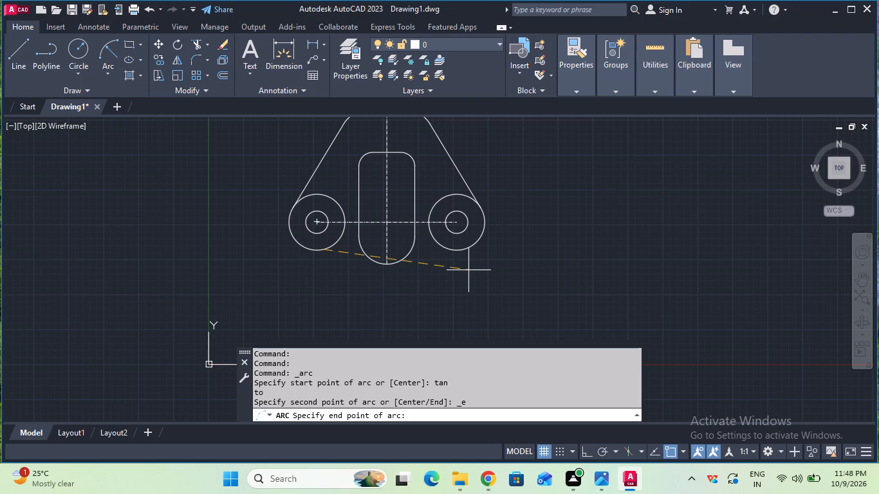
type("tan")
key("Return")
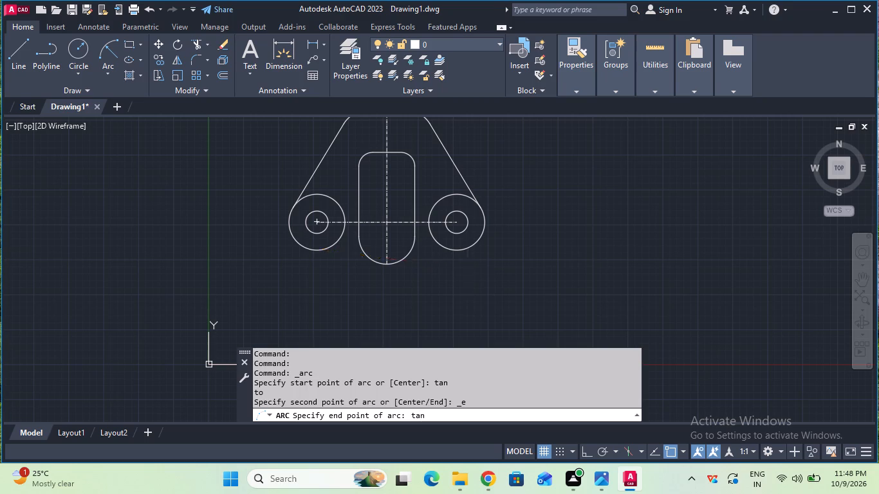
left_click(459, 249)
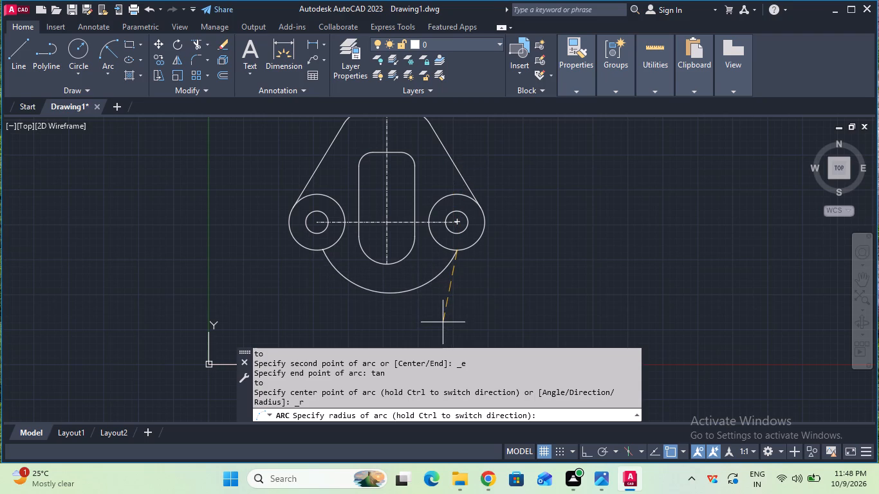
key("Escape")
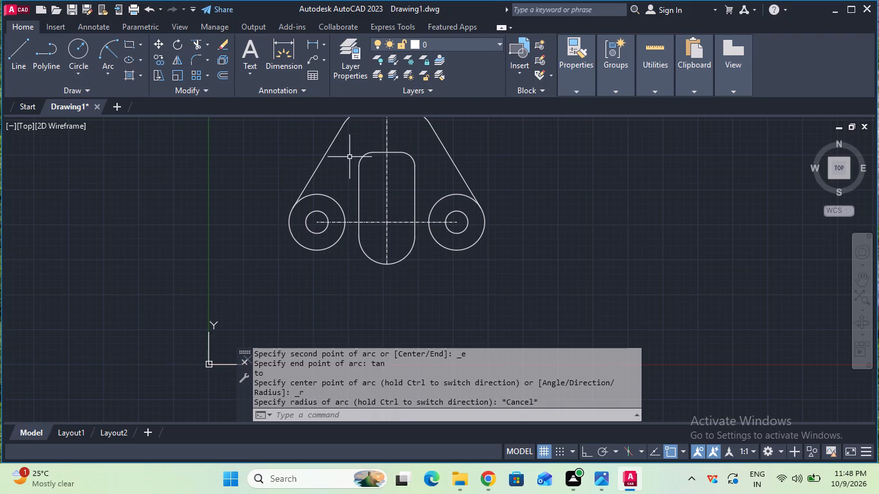
Measure the central slot's overall height along the vertical centreline with a linear dimension, without placing it.
left_click(310, 47)
left_click(385, 147)
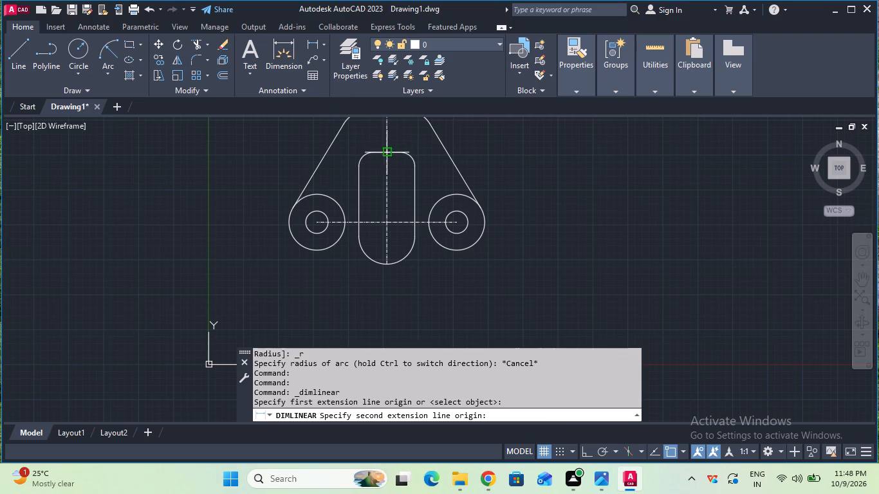
left_click(387, 266)
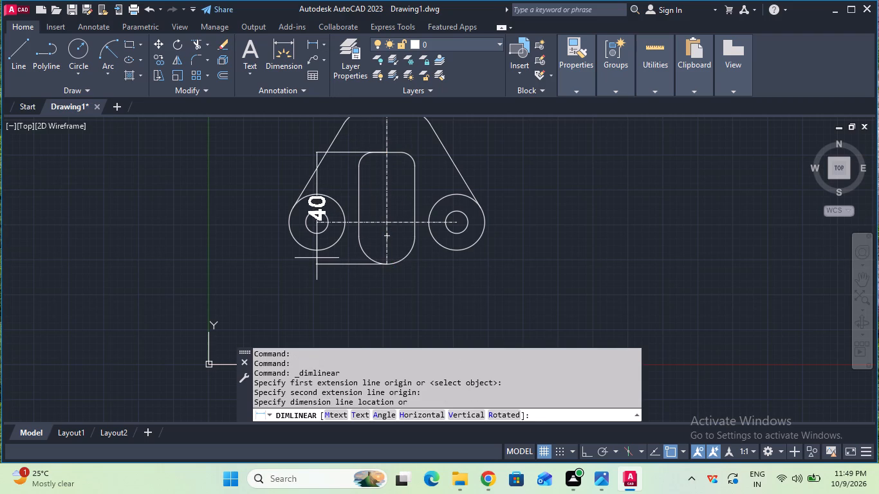
key("Escape")
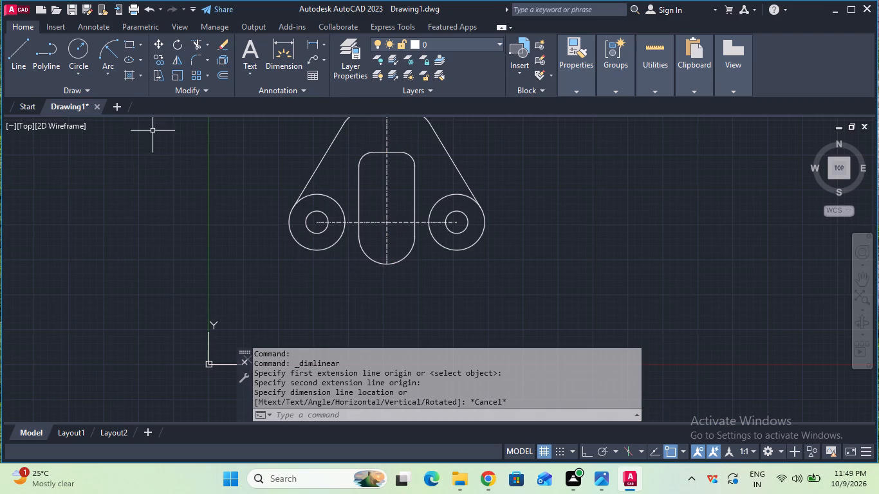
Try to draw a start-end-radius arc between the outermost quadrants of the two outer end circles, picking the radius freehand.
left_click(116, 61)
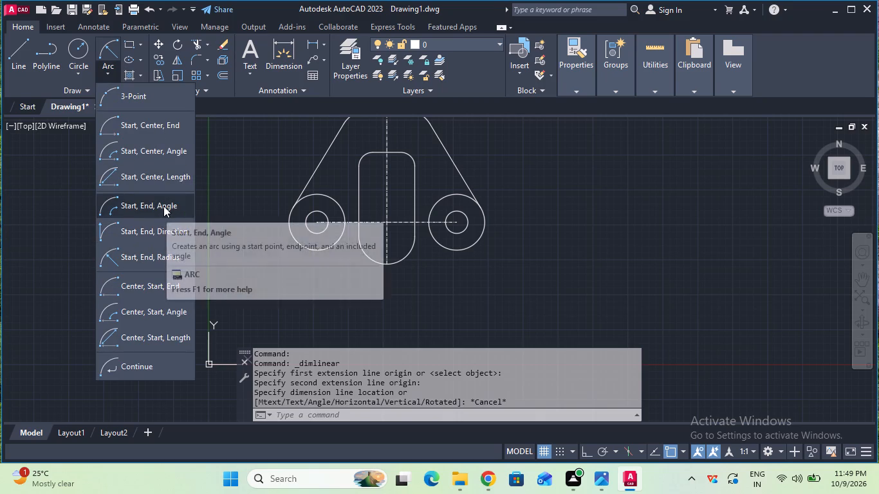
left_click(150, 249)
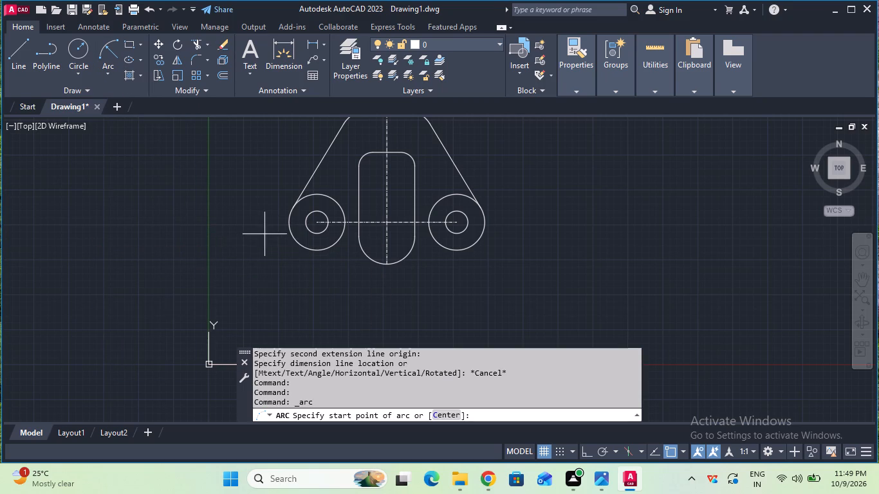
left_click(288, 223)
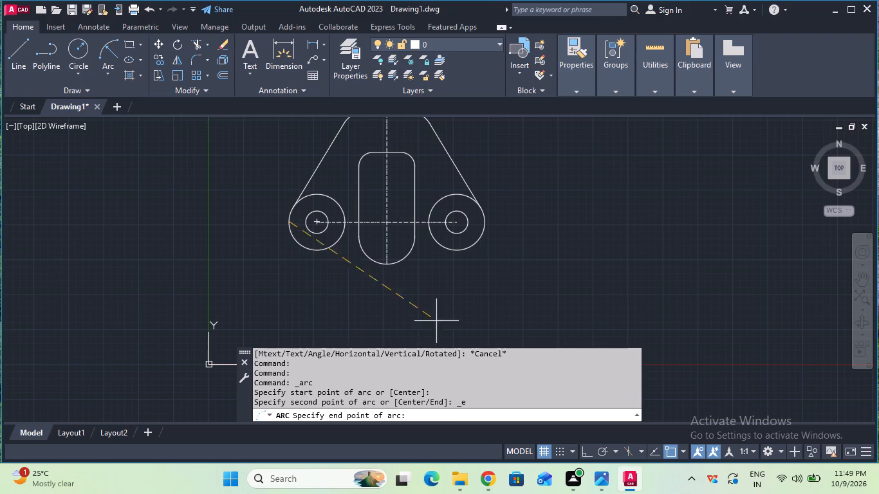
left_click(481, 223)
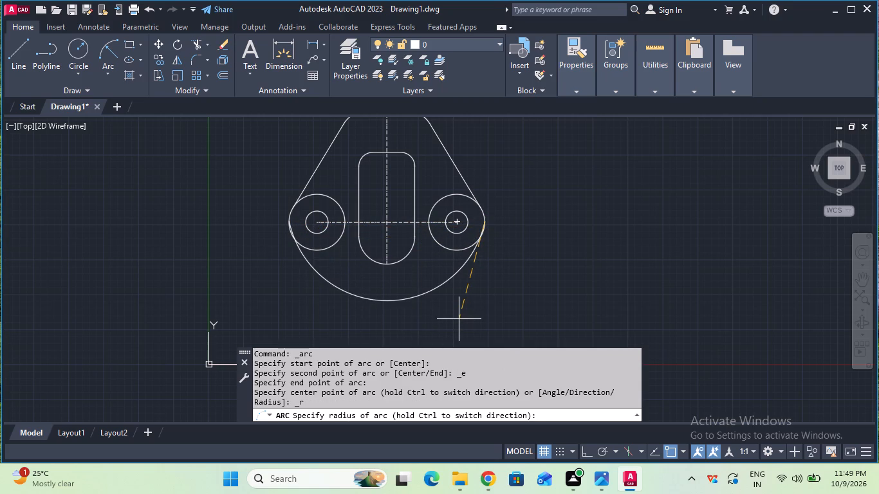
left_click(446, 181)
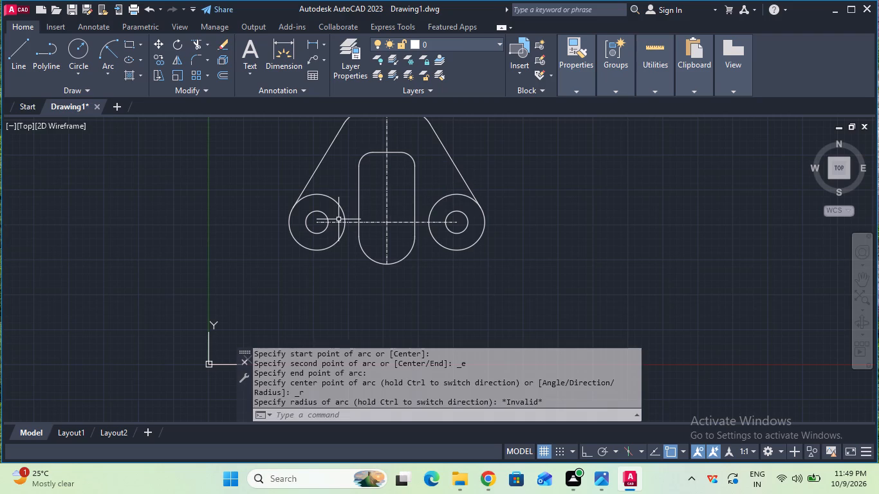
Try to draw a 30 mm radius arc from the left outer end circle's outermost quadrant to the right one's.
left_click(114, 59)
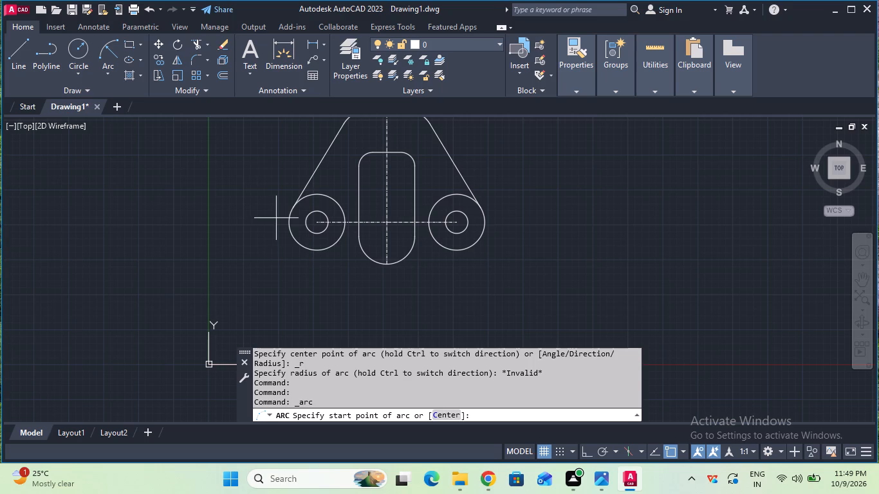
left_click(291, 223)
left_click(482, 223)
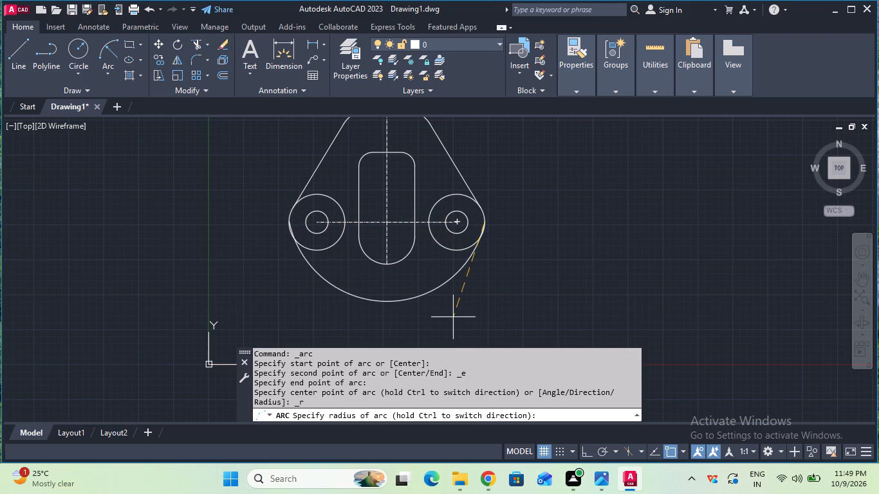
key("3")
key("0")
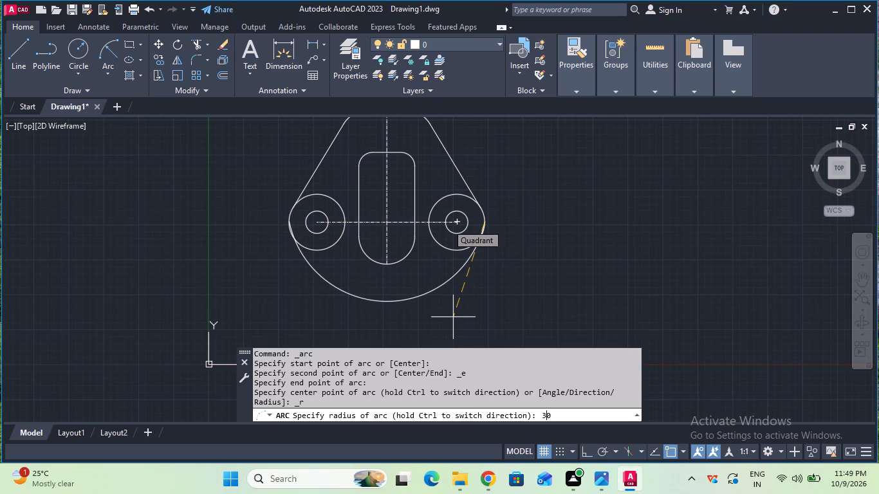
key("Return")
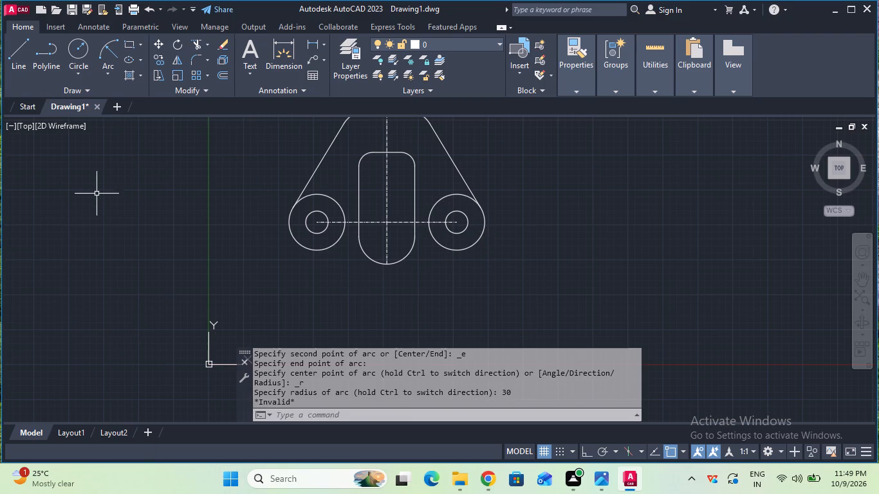
Draw a 35 mm radius bottom arc from the left outer end circle's outermost quadrant to the right one's.
left_click(106, 57)
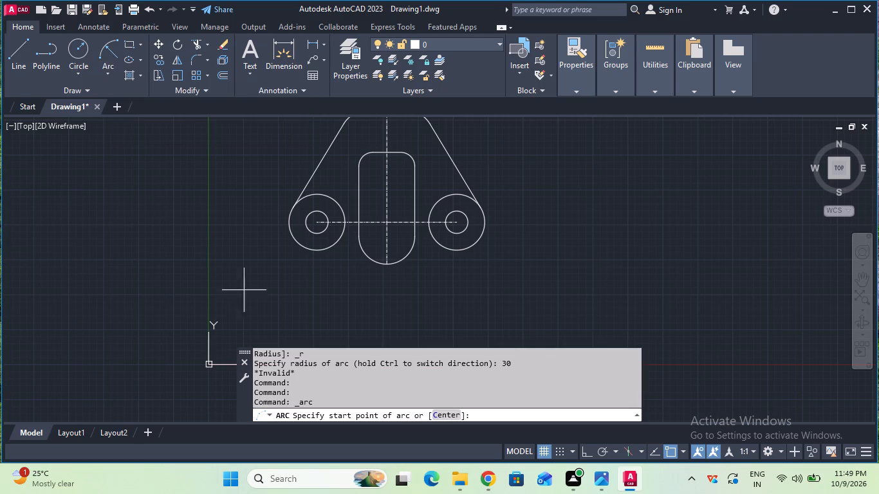
left_click(286, 223)
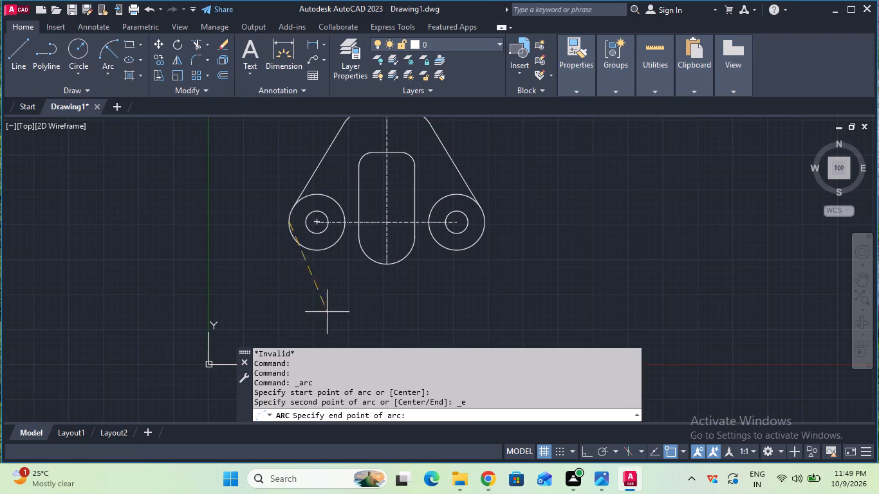
left_click(481, 225)
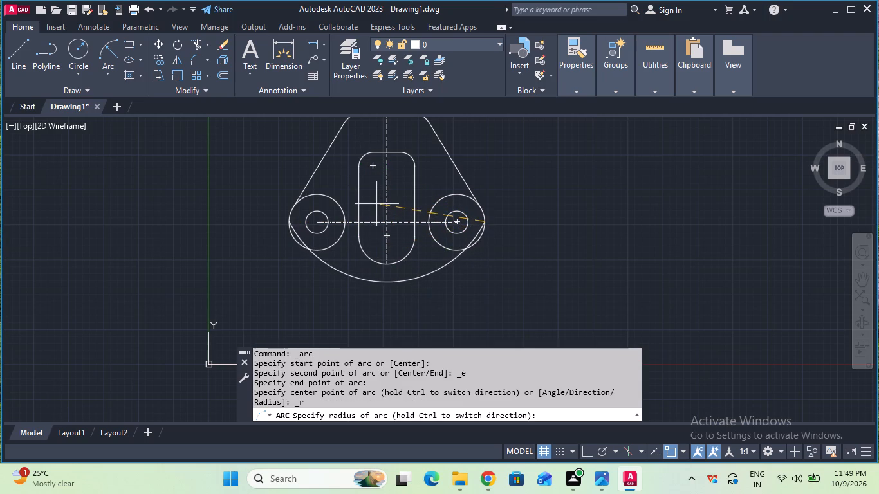
type("35")
key("Return")
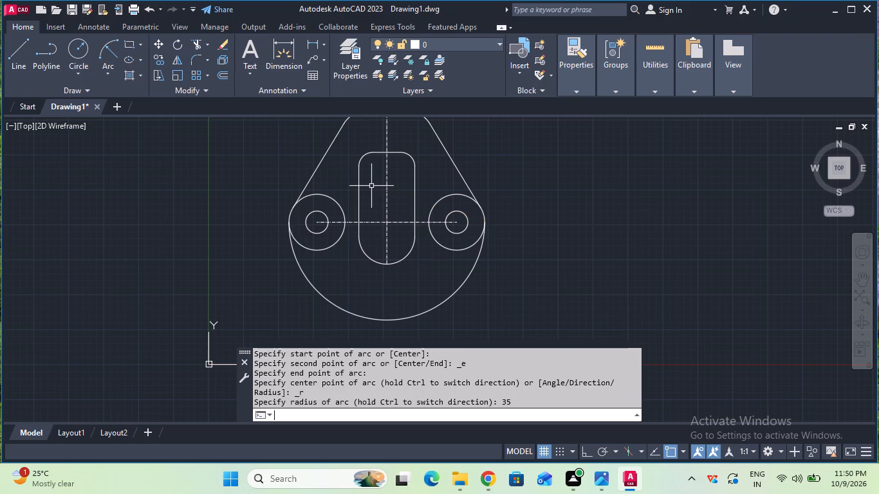
key("Escape")
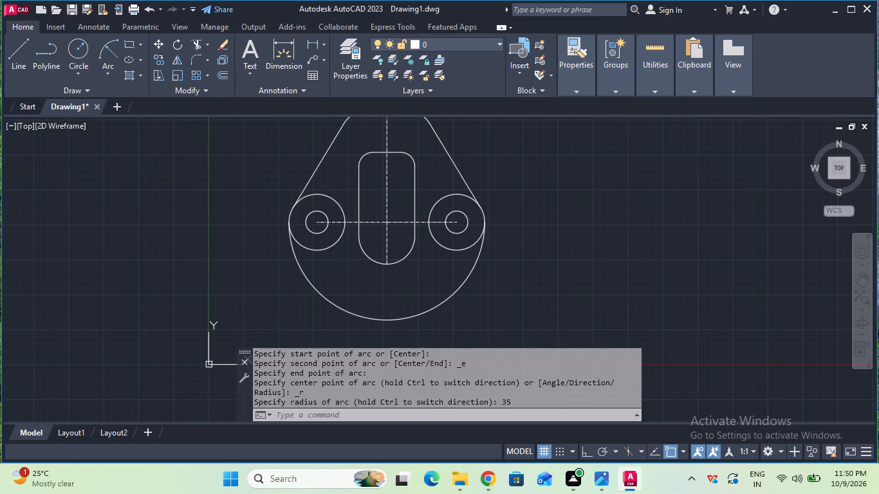
Trim the inner portions of both outer end circles, leaving only the short arcs joining the sloped sides to the bottom arc.
scroll(327, 274, "up", 1)
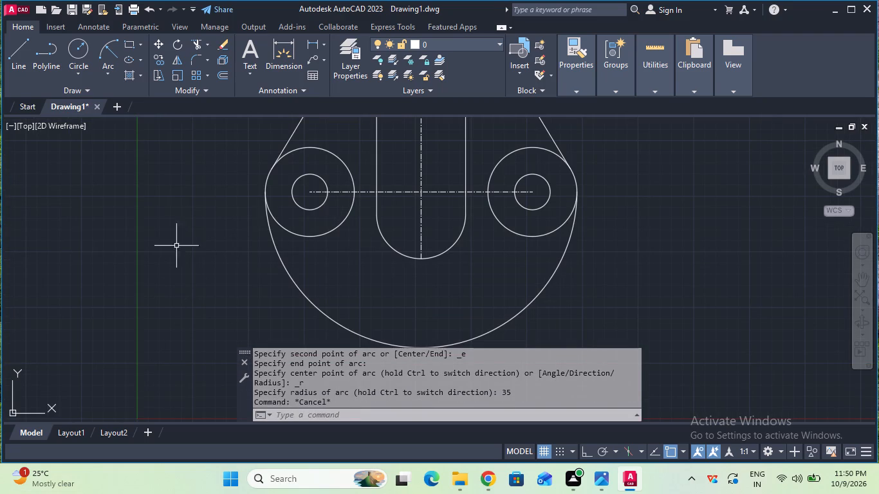
left_click(199, 46)
left_click(325, 150)
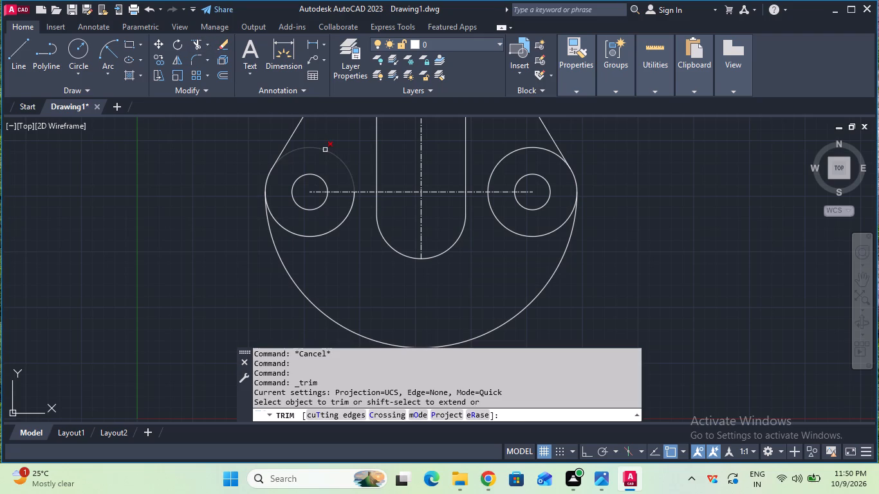
left_click(335, 226)
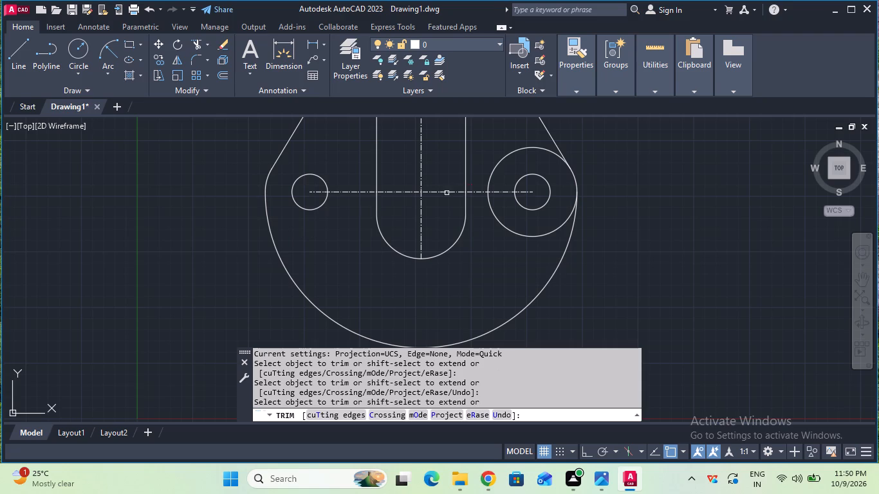
left_click(499, 163)
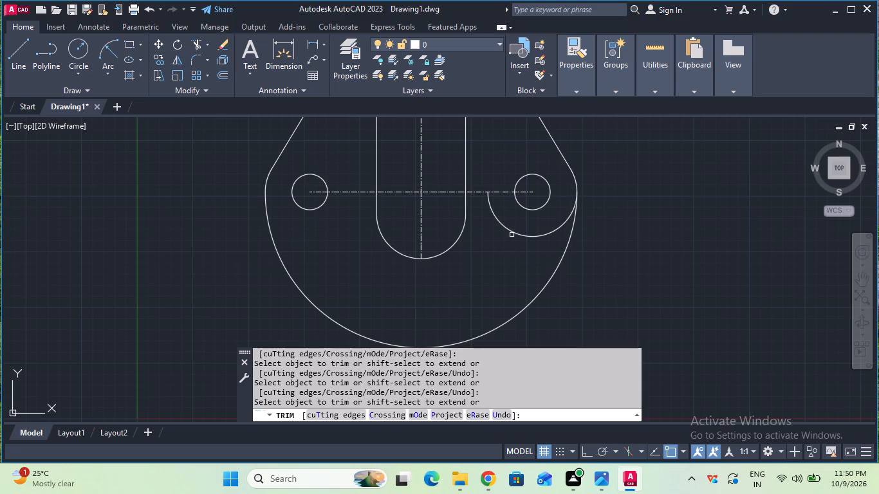
left_click(512, 230)
scroll(512, 230, "down", 2)
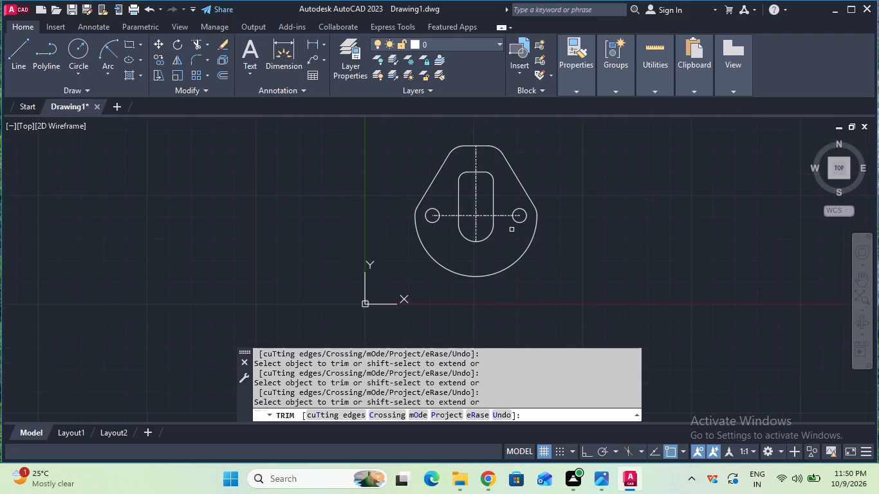
key("Escape")
Join all the profile's lines and arcs, selecting the whole part in one window, into polylines.
left_click(403, 138)
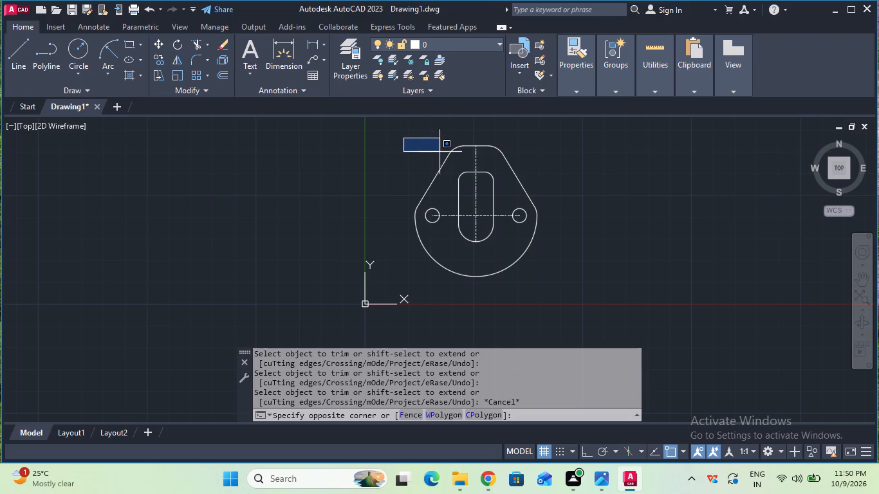
left_click(574, 281)
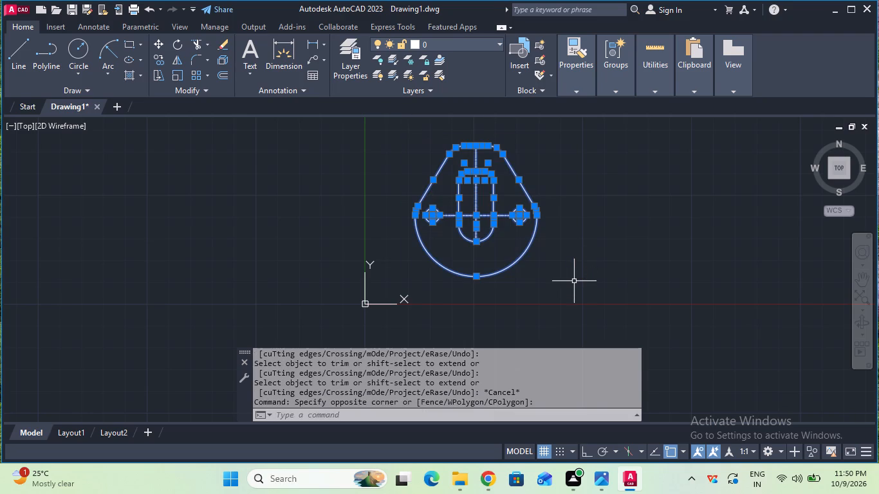
type("join")
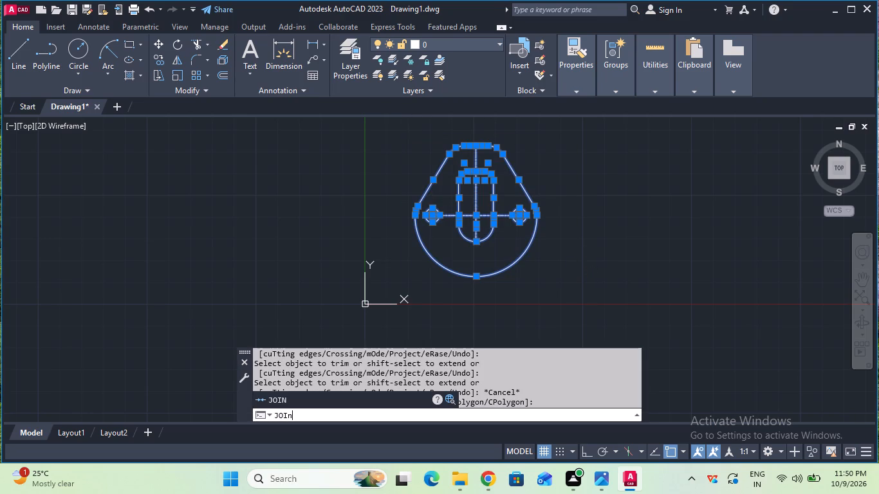
key("Return")
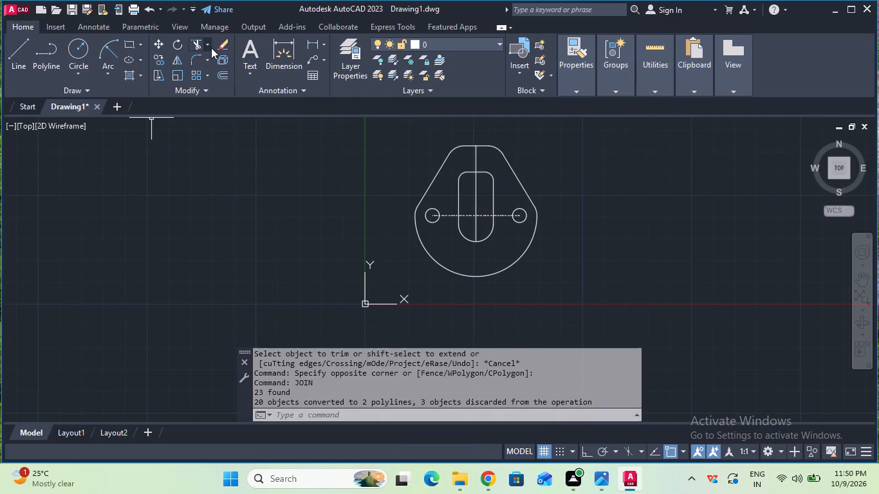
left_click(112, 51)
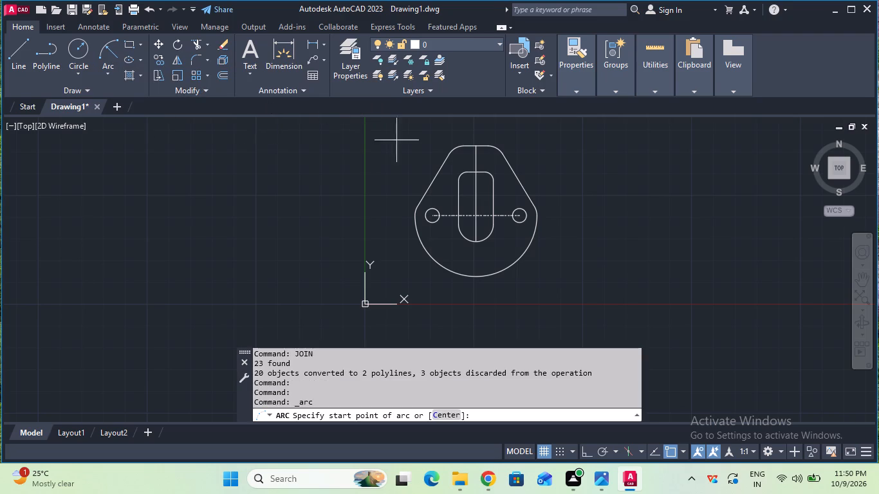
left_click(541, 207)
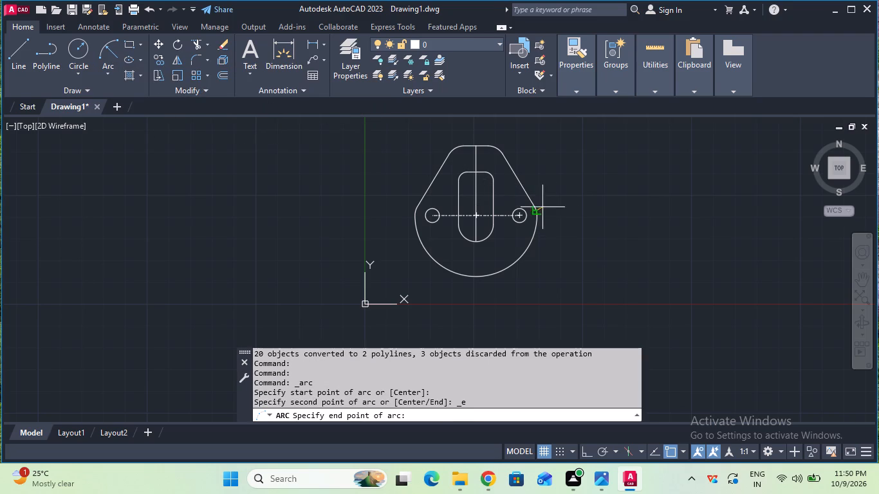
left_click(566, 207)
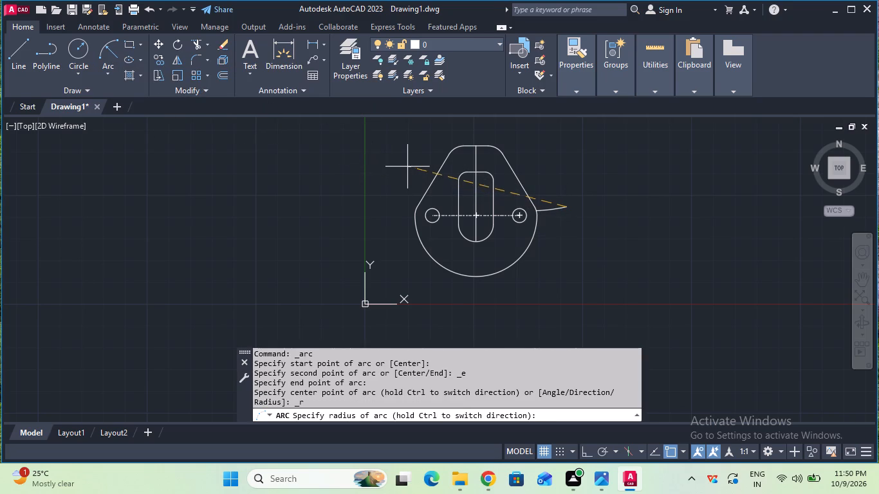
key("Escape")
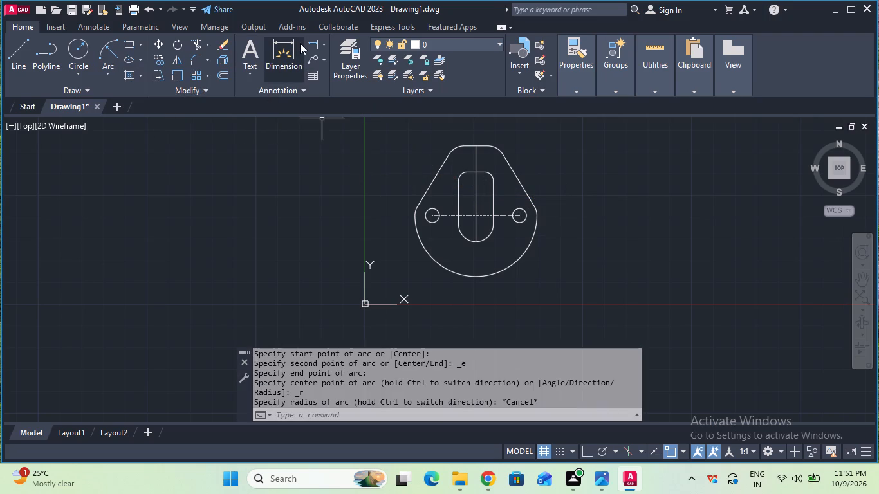
Add a horizontal linear dimension between the centres of the two end holes, placed below the bottom arc.
left_click(319, 47)
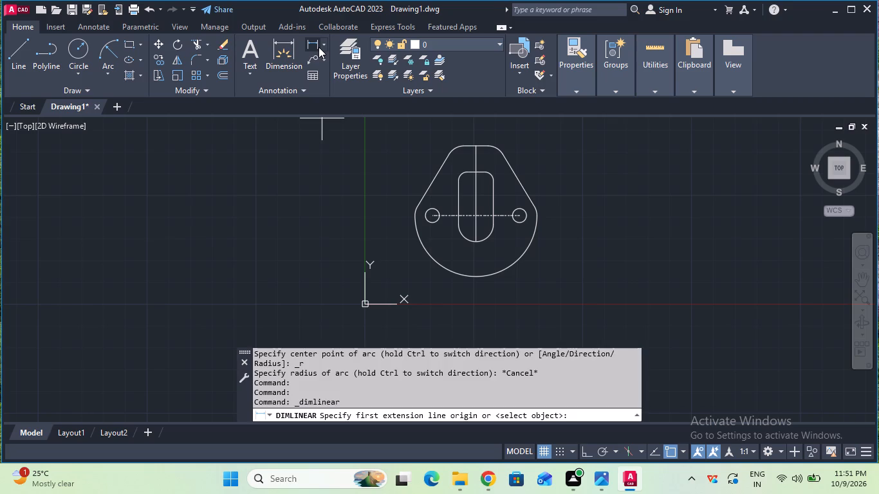
left_click(326, 47)
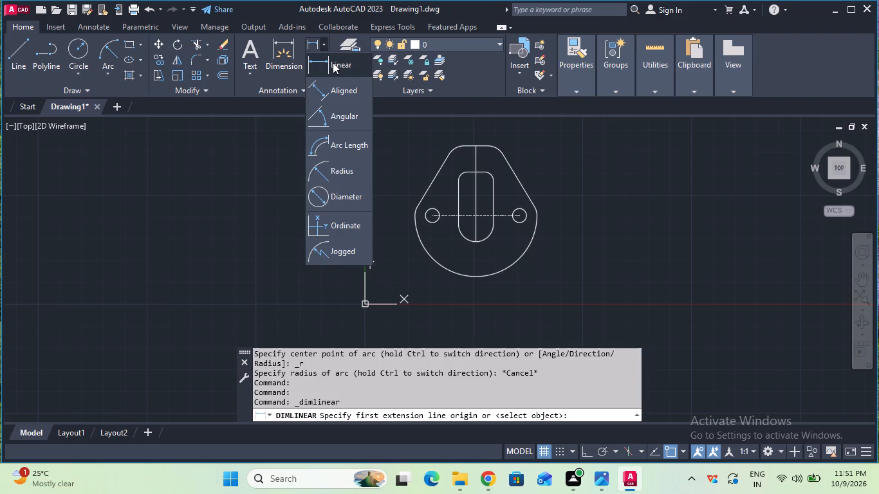
left_click(333, 62)
left_click(430, 216)
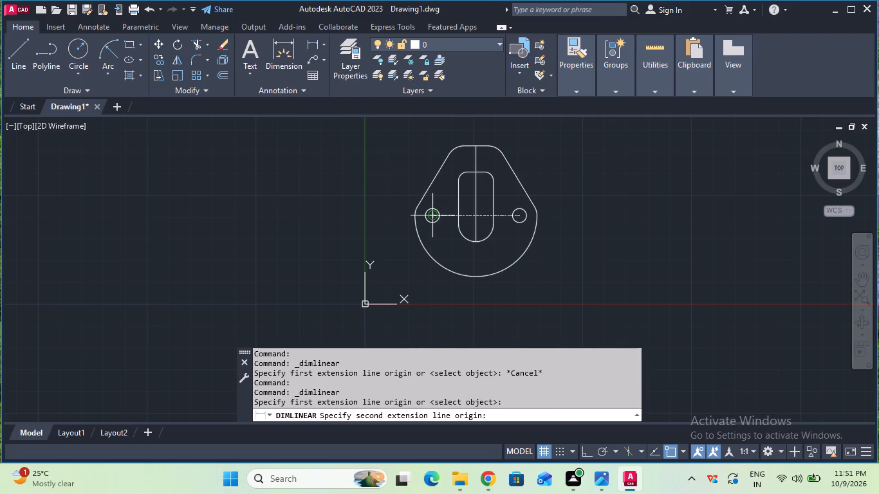
left_click(521, 212)
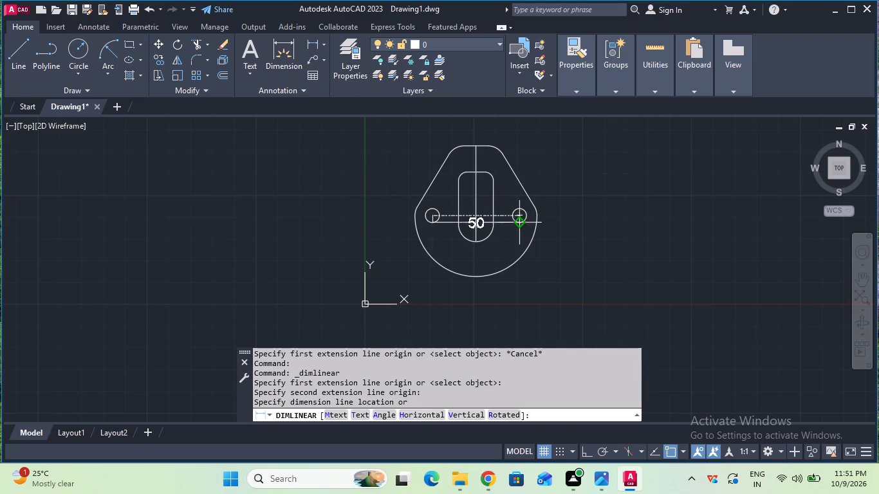
left_click(525, 289)
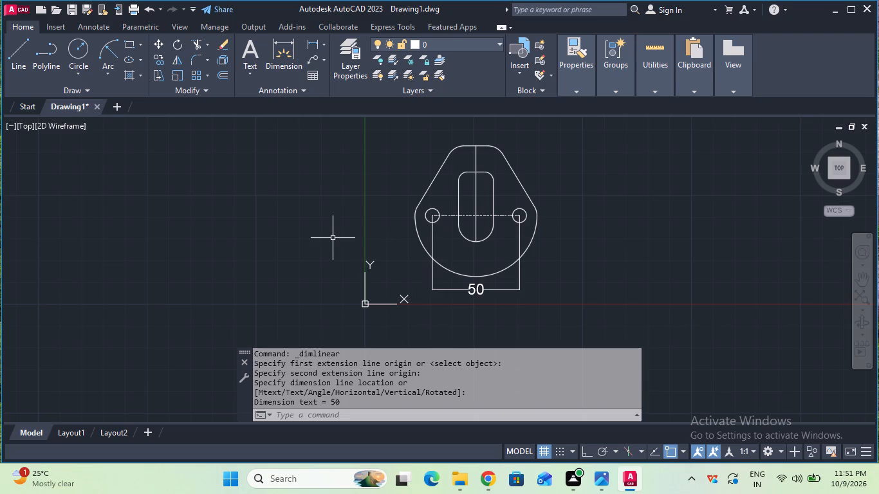
Add a vertical linear dimension for the central slot's full height, placed to the left of the profile.
left_click(313, 44)
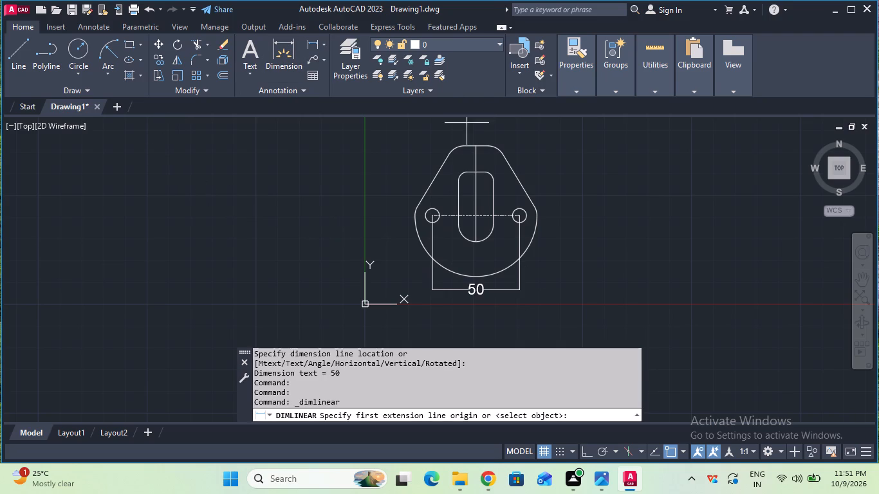
left_click(474, 168)
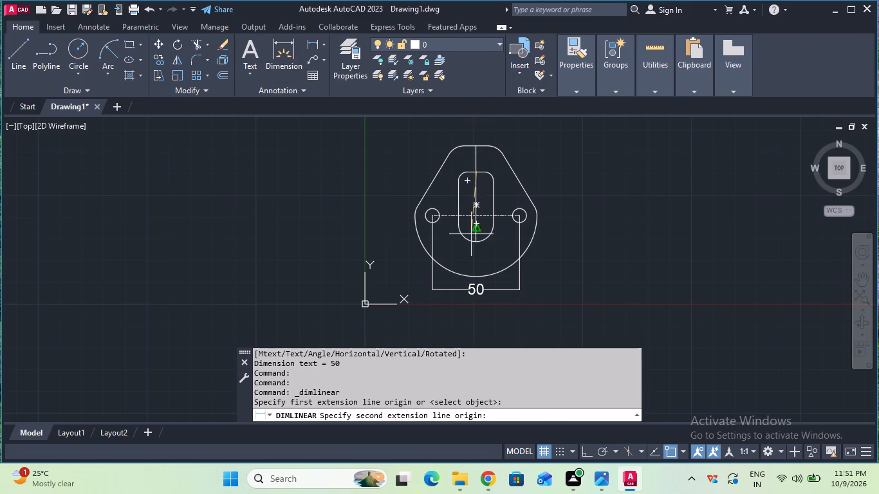
left_click(471, 242)
left_click(383, 239)
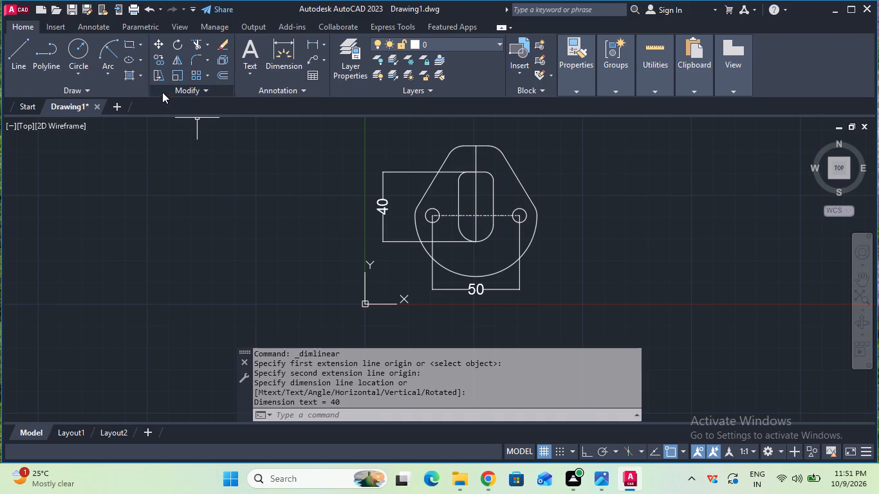
Add a vertical linear dimension from the holes' centreline to the profile's top edge, placed to the right of the part.
left_click(312, 43)
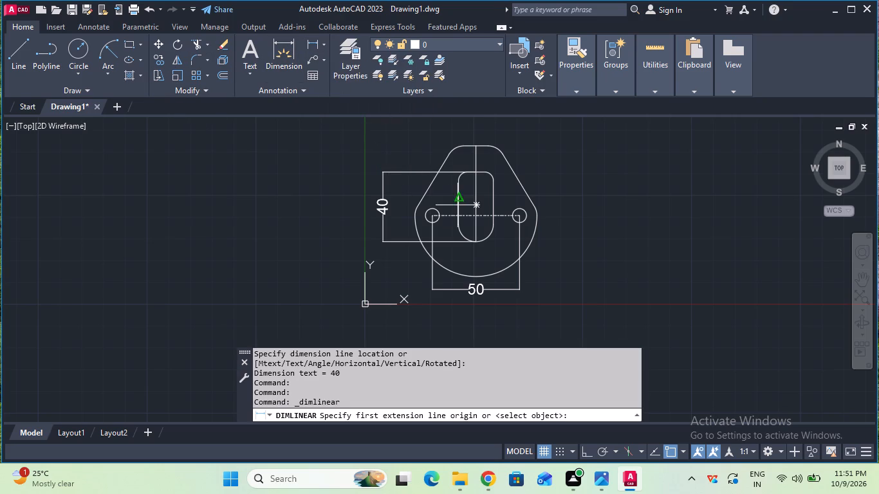
left_click(474, 215)
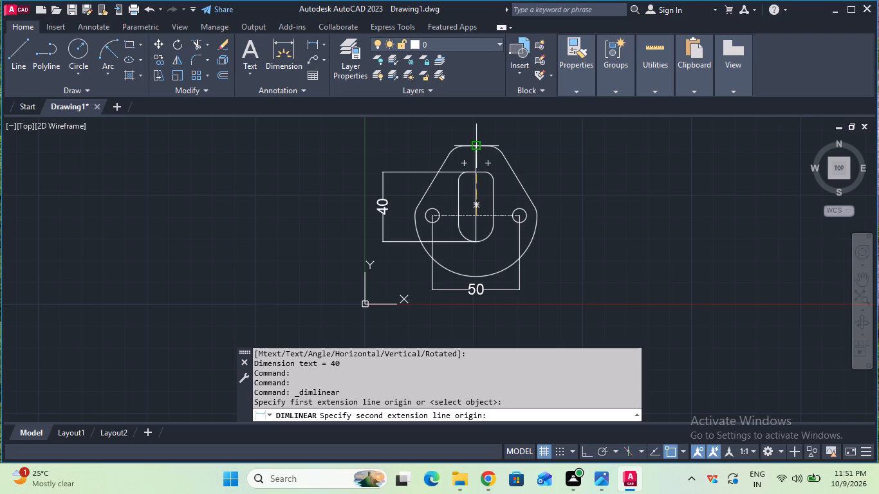
left_click(476, 147)
left_click(556, 166)
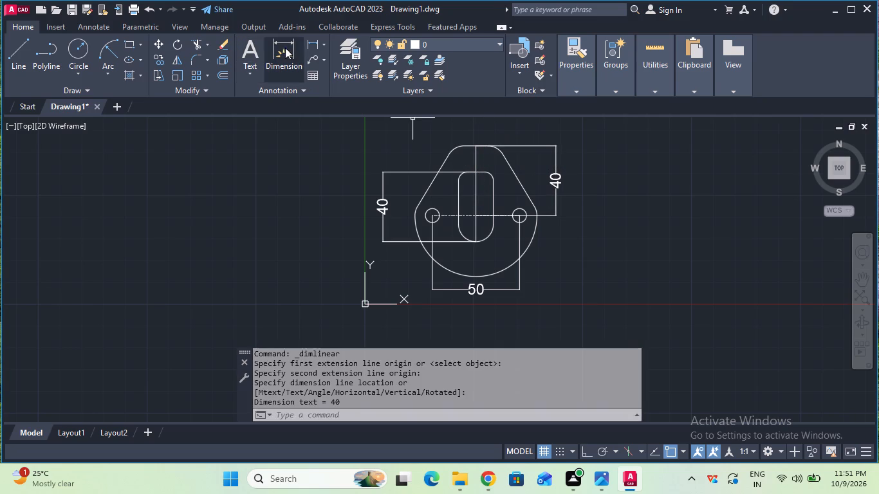
Add a diameter dimension to the left end hole, with its text above and to the left of the hole.
left_click(313, 48)
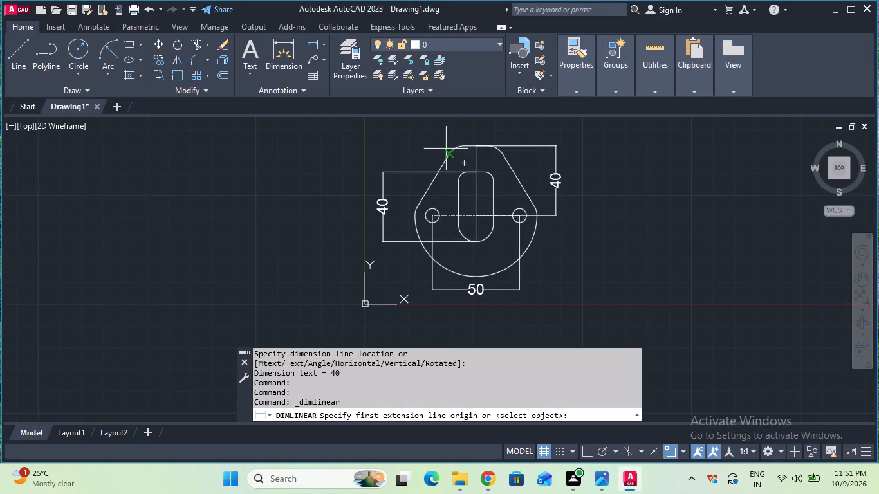
key("Escape")
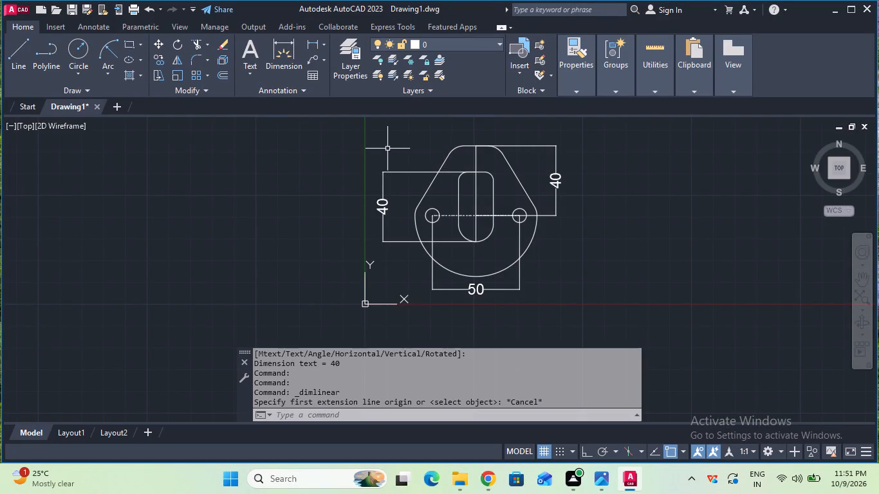
left_click(320, 44)
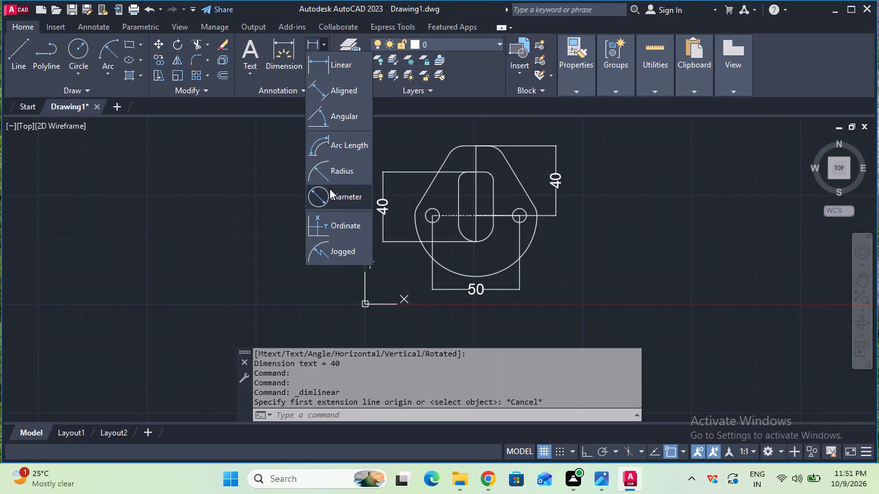
left_click(329, 188)
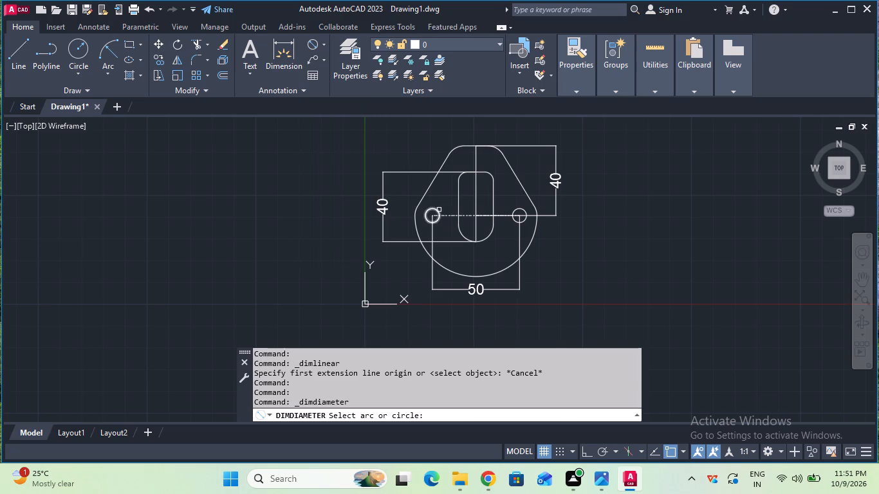
left_click(439, 210)
left_click(418, 187)
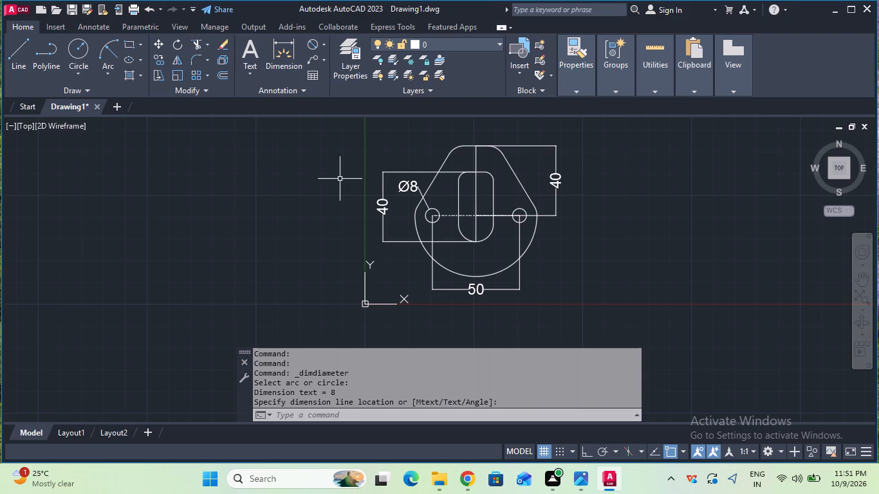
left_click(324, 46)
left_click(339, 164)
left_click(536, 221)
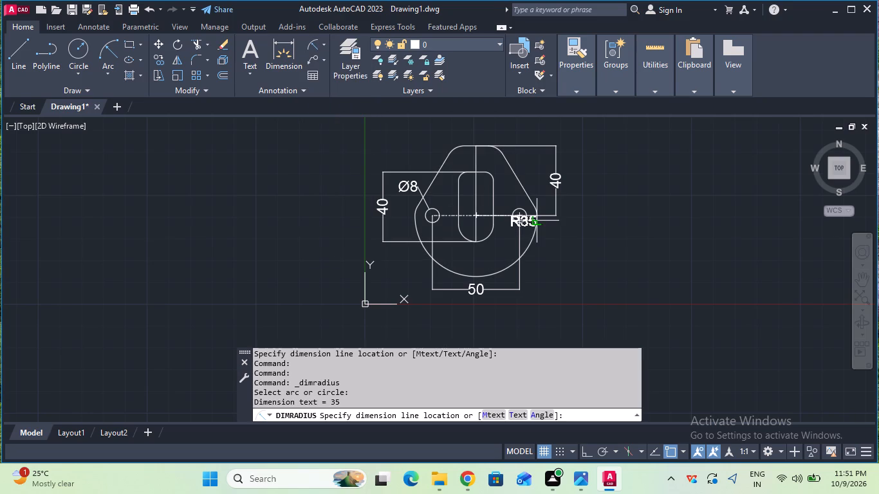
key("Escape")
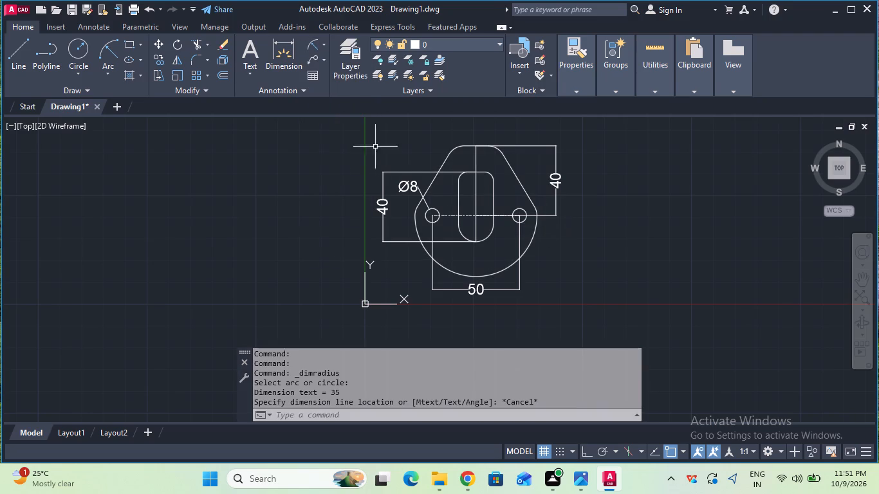
Add a radius dimension to the short arc at the profile's right end, placed just outside the outline.
left_click(318, 44)
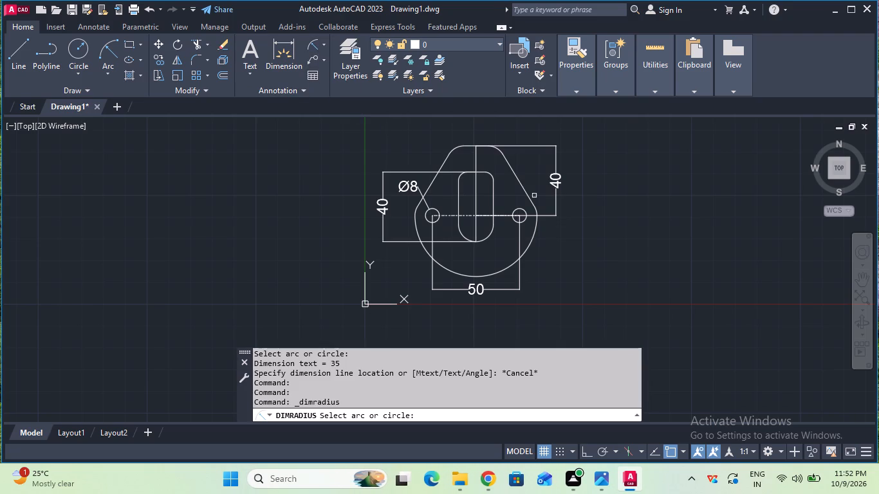
left_click(536, 205)
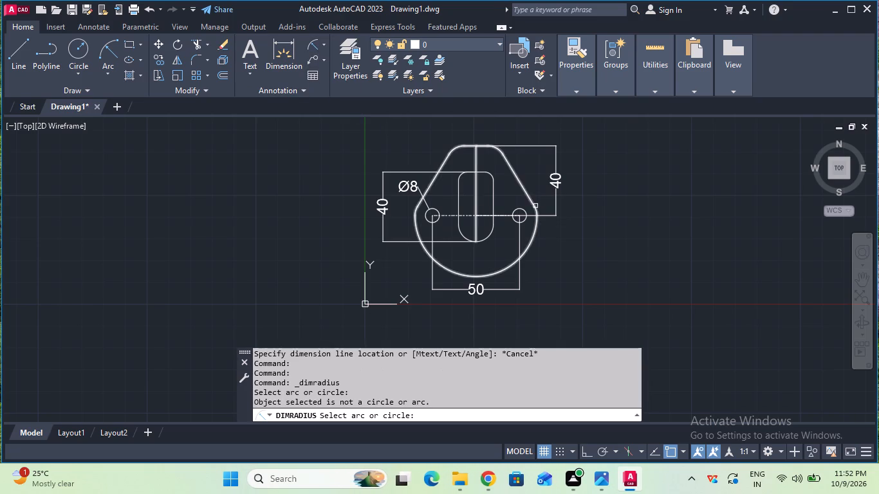
left_click(535, 206)
left_click(535, 210)
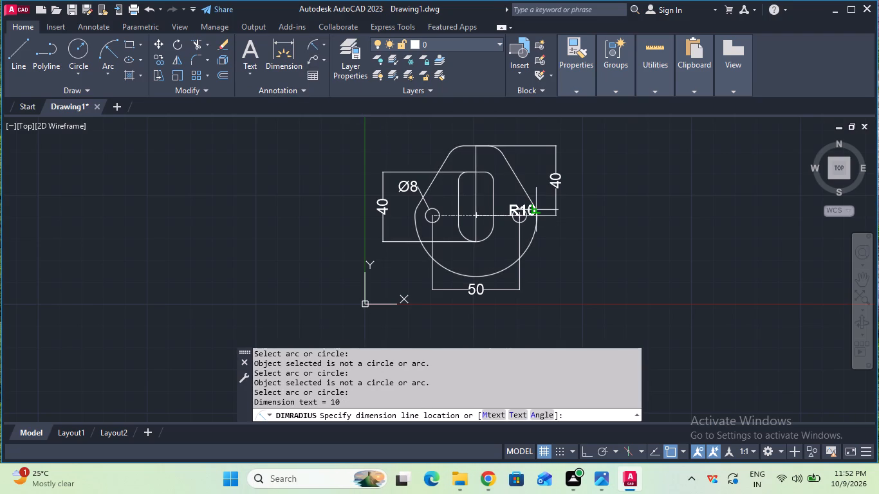
left_click(551, 215)
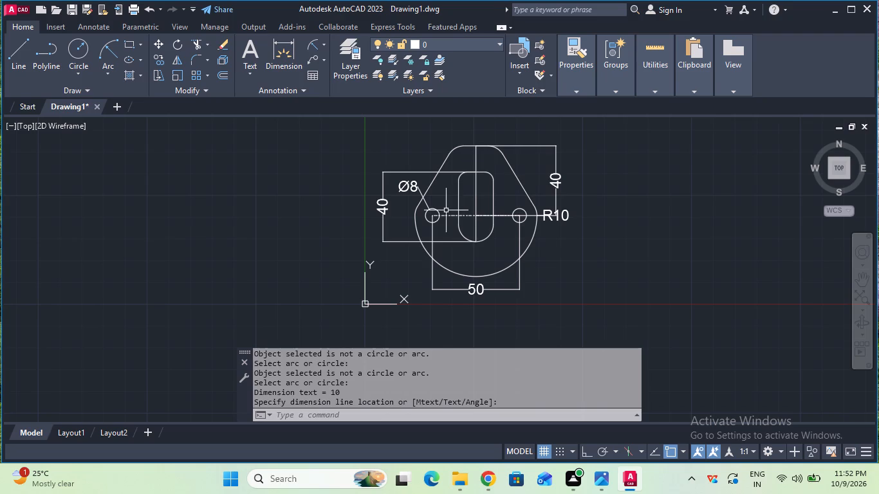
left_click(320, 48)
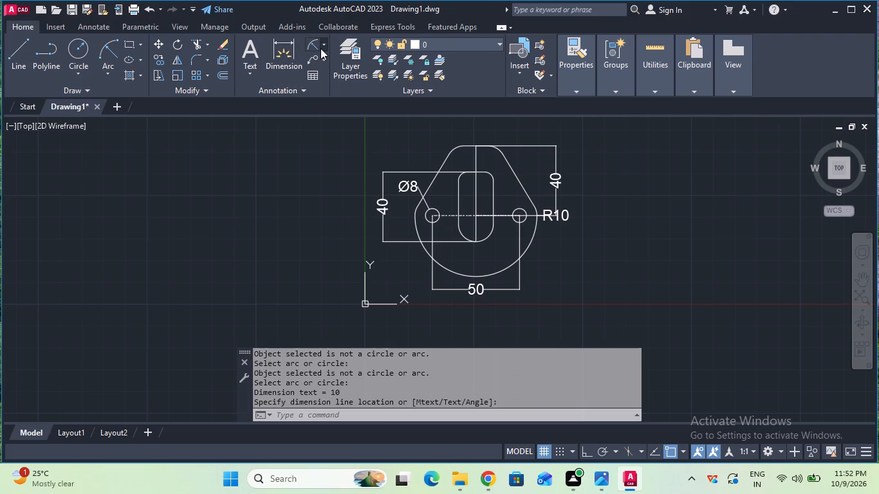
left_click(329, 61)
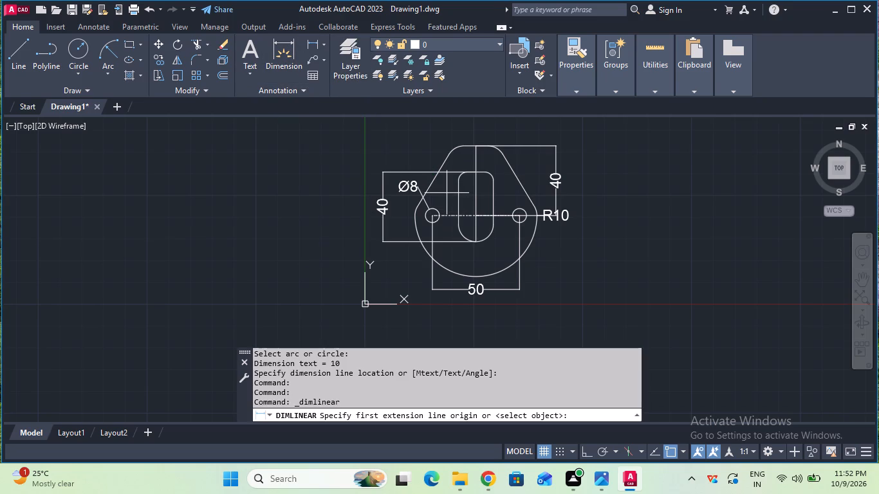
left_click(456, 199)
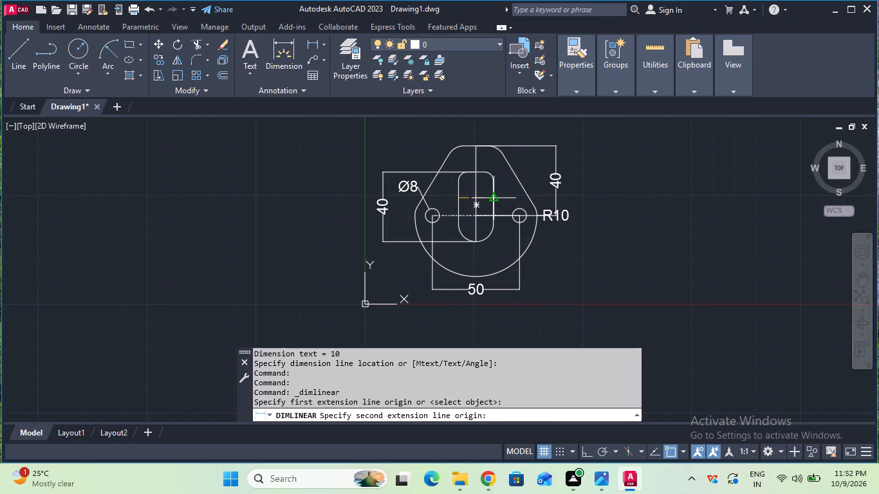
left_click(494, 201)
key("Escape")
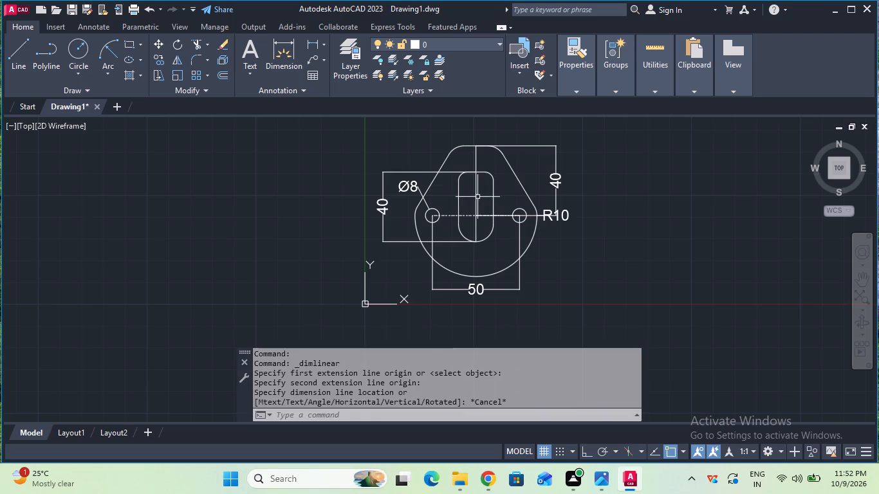
Add a horizontal linear dimension across the central slot's width, placed inside the slot above the holes' centreline.
left_click(308, 44)
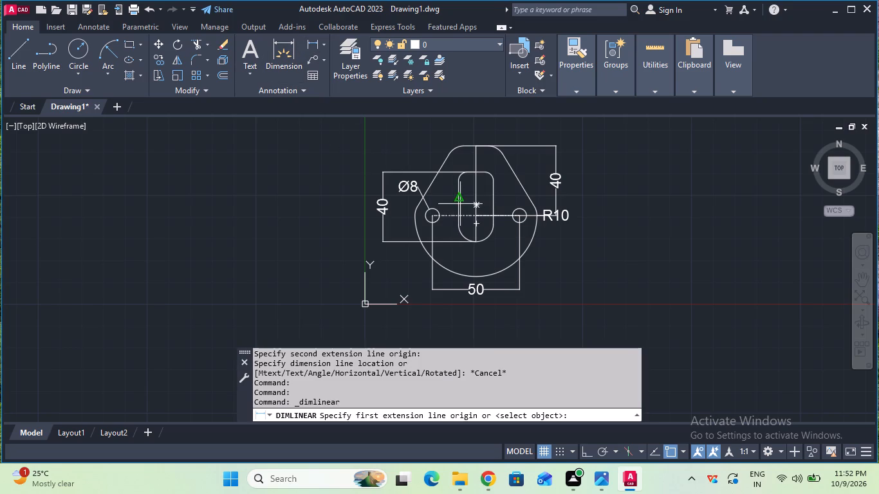
left_click(460, 204)
left_click(490, 198)
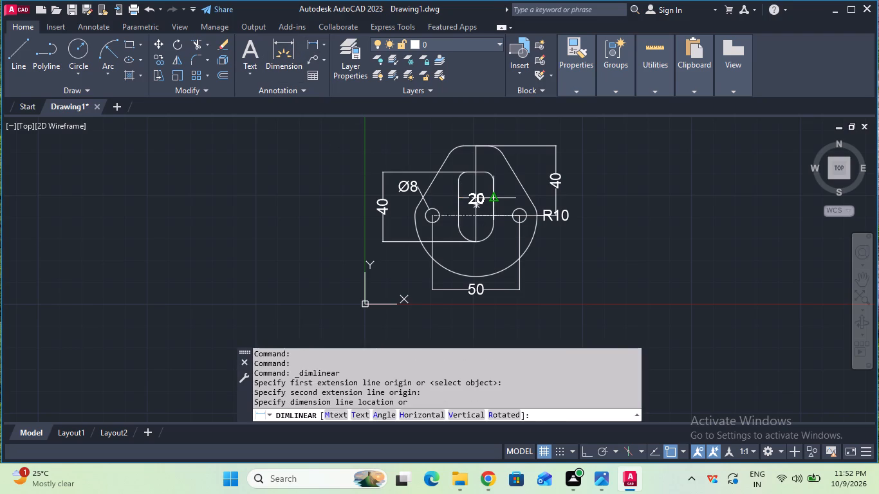
left_click(490, 198)
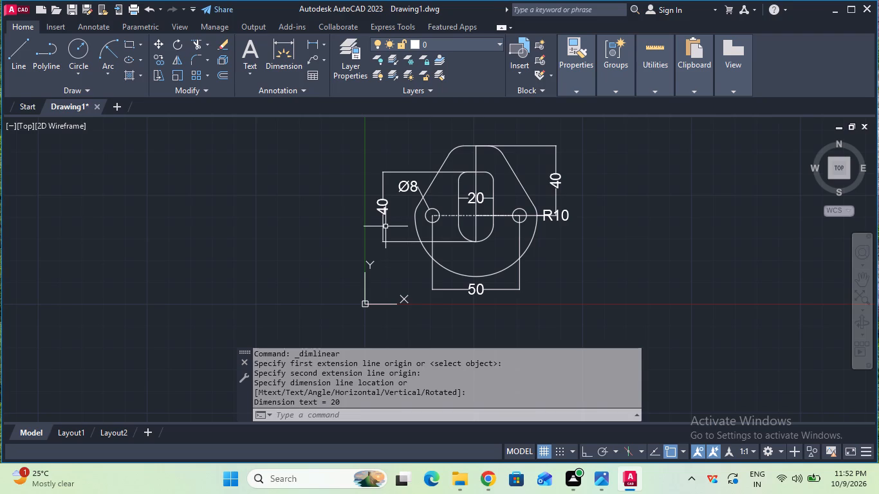
Add a radius dimension to the central slot's upper-right corner arc, with its text above and to the right.
left_click(321, 48)
left_click(351, 167)
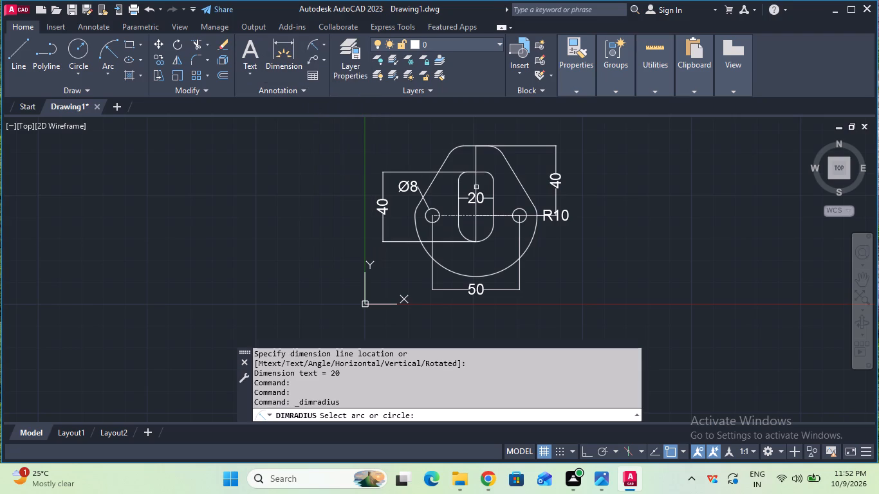
left_click(492, 174)
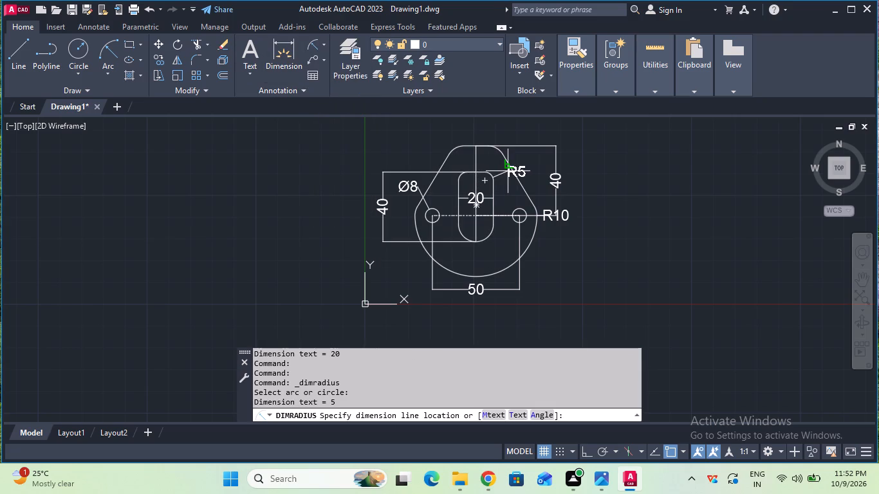
left_click(517, 170)
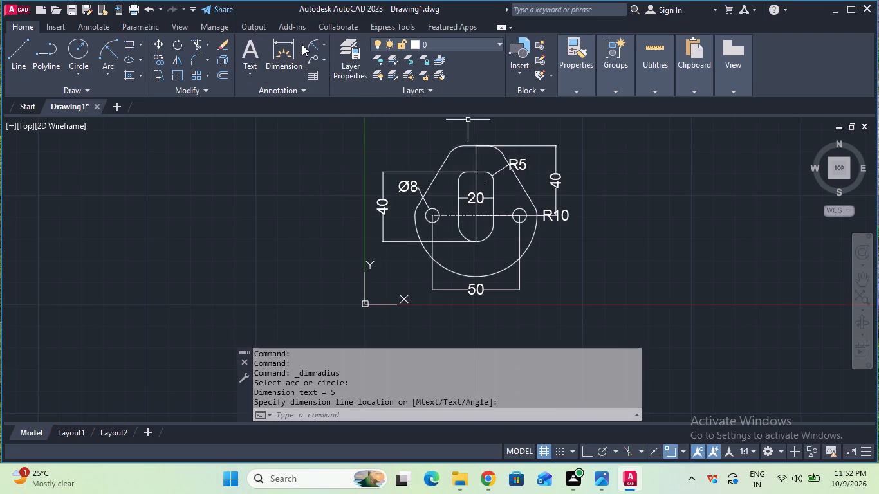
Add a radius dimension to the profile's upper-left corner fillet, with its text just outside the outline.
left_click(308, 44)
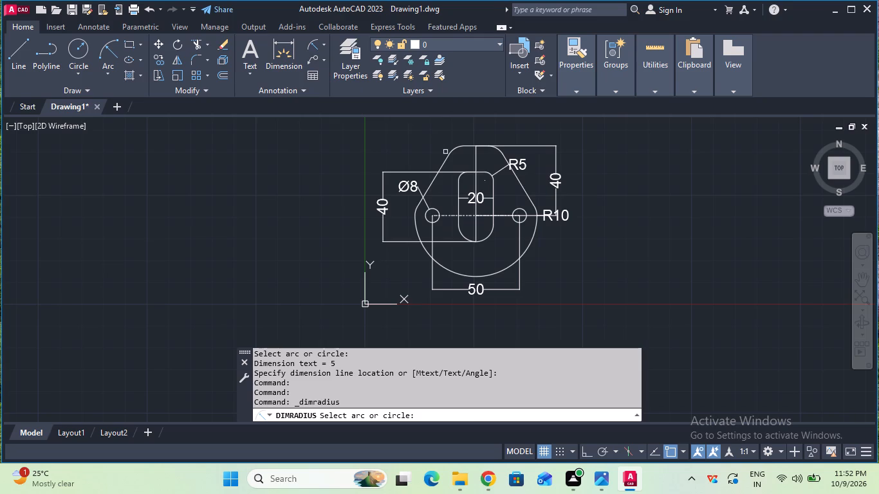
left_click(450, 152)
left_click(437, 143)
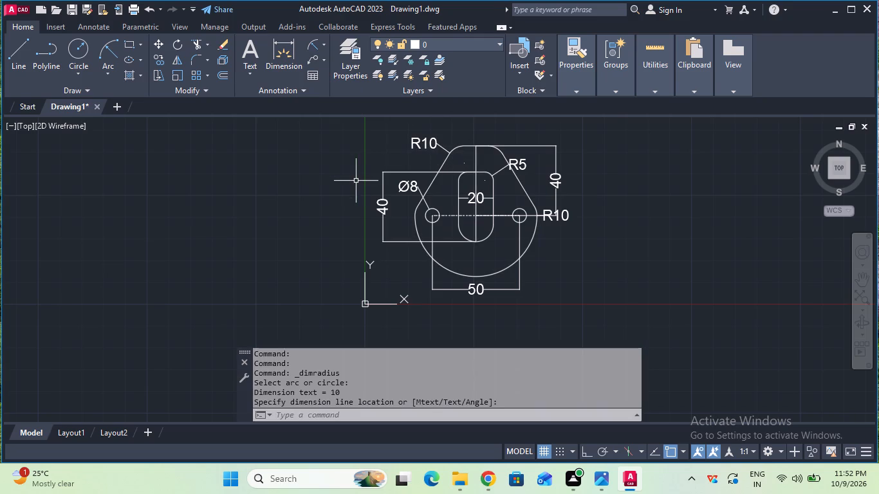
Turn off command logging with the LOGFILEOFF command.
left_click(372, 421)
type("log")
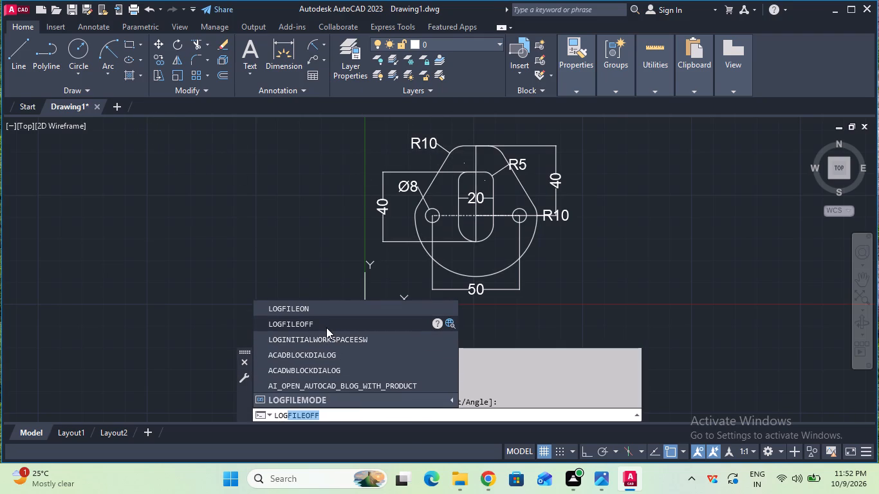
left_click(326, 327)
scroll(326, 327, "down", 1)
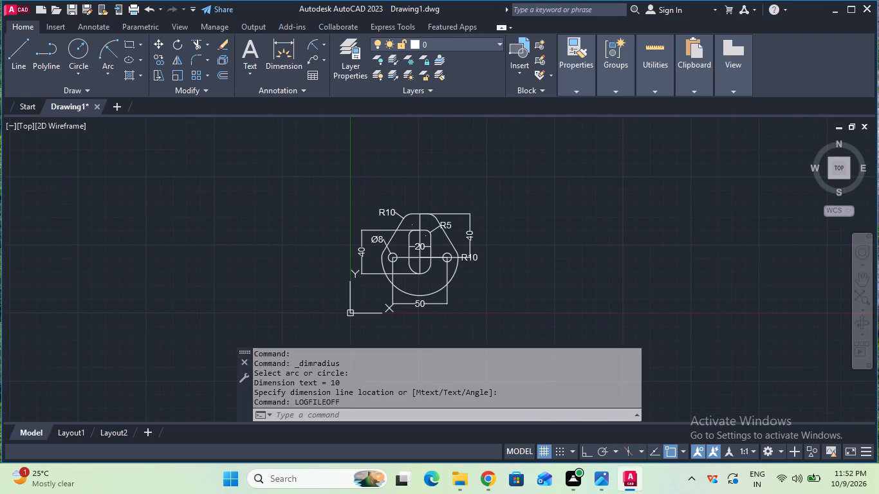
Save the drawing in the Documents folder as "Sensor mounting flange" in AutoCAD 2018 Drawing format.
left_click(70, 14)
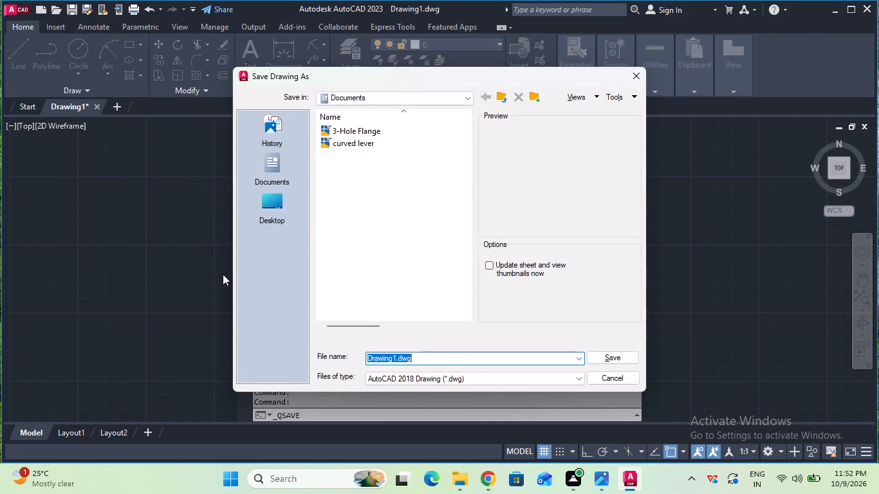
key("BackSpace")
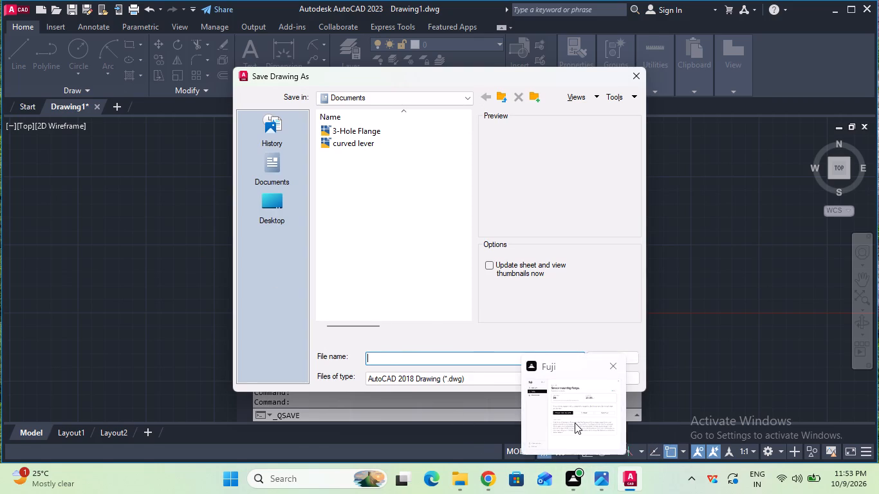
left_click(385, 356)
key("s")
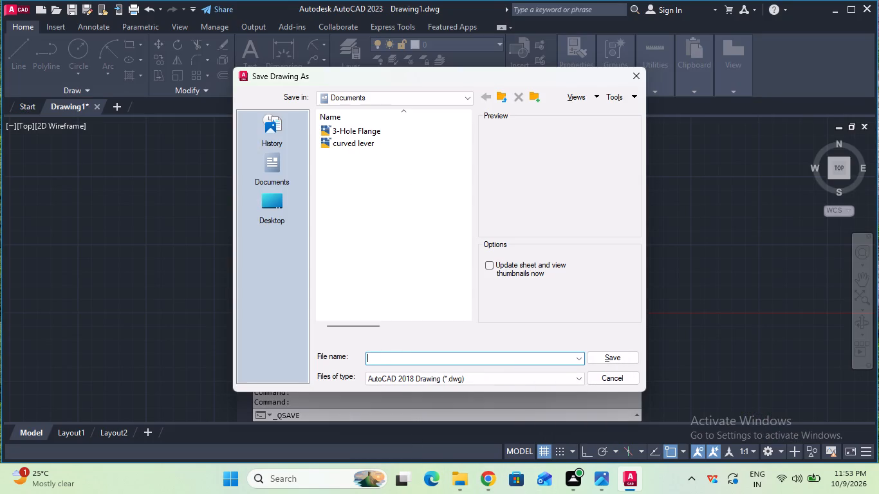
type("enso")
type("r m")
type("ounting")
key("space")
type("fl")
key("a")
type("nge")
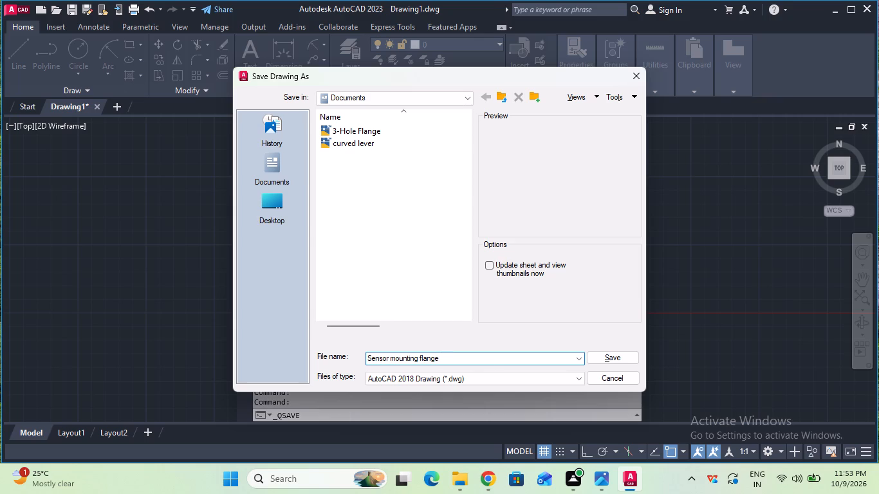
left_click(629, 364)
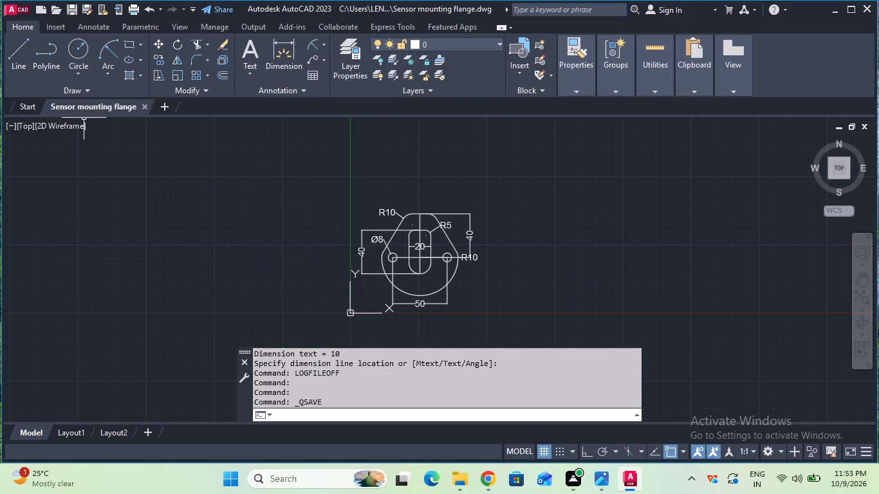
Set up the plot on ISO A4 (297.00 x 210.00 MM), centred, with a window plot area around the whole dimensioned part.
left_click(135, 16)
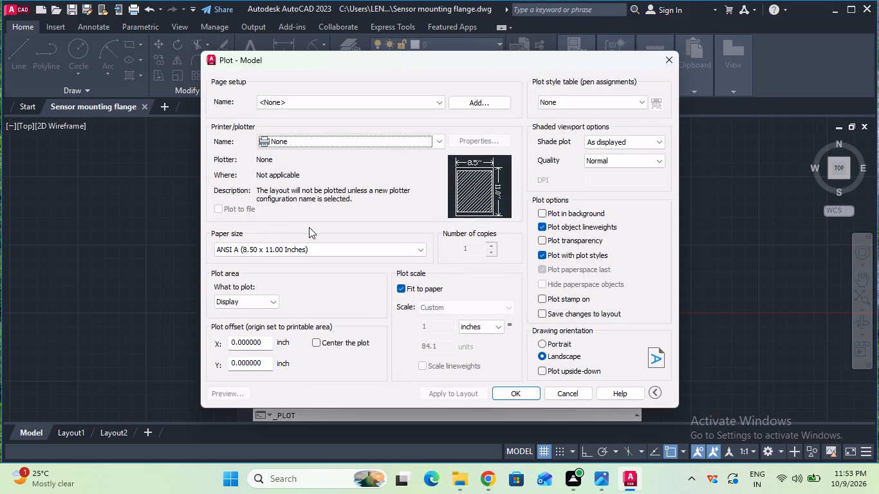
left_click(321, 250)
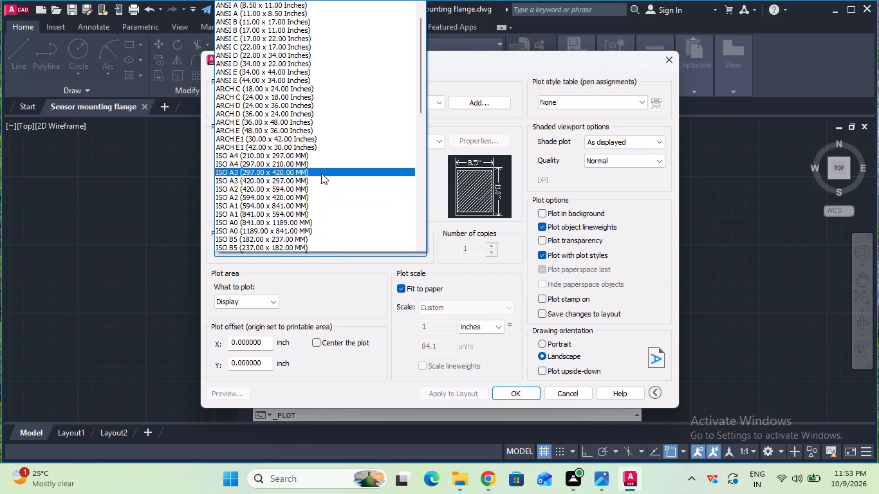
left_click(322, 163)
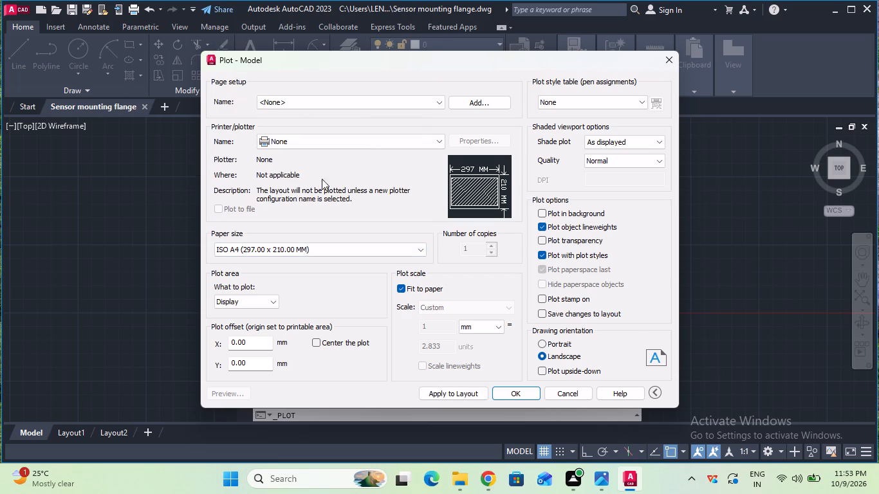
left_click(311, 337)
left_click(311, 341)
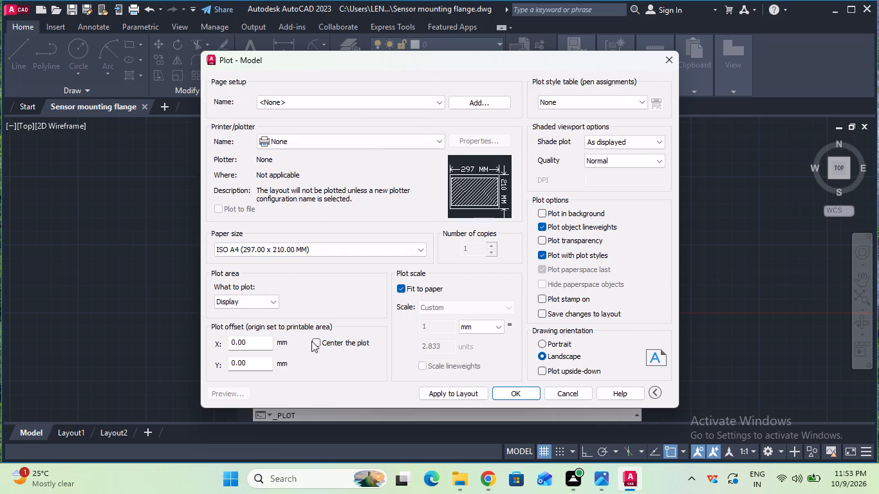
left_click(317, 344)
left_click(275, 302)
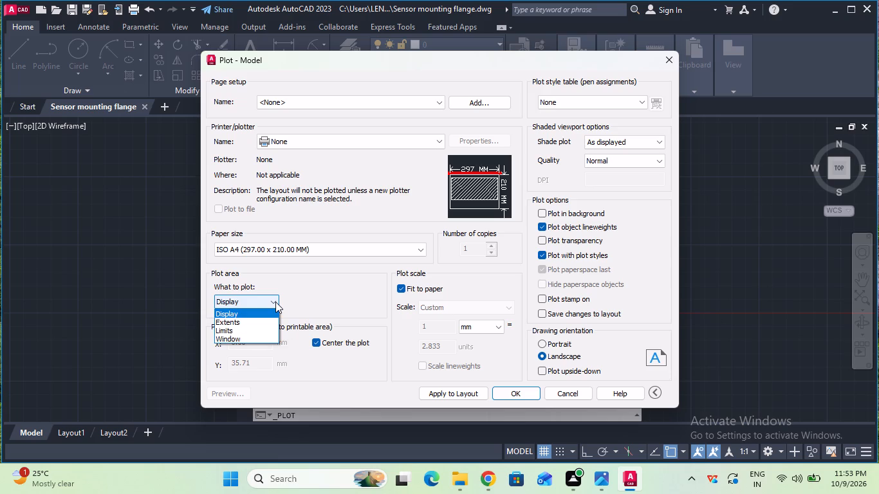
left_click(257, 336)
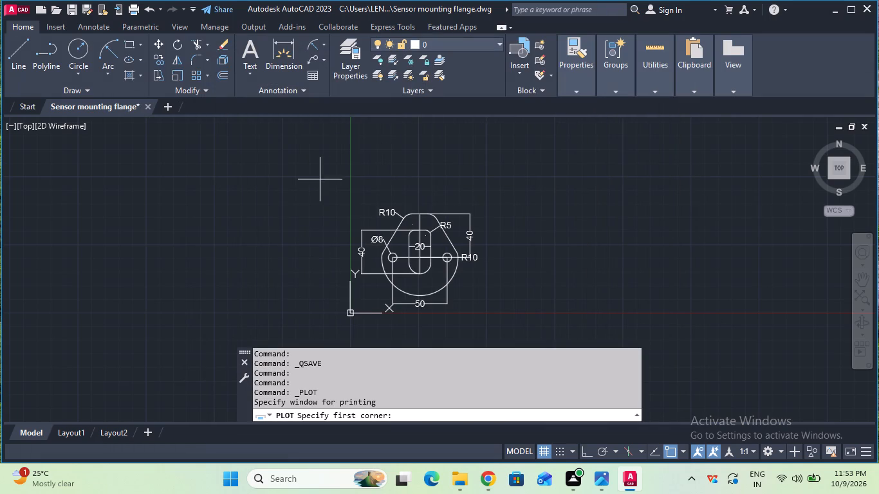
left_click(320, 179)
left_click(521, 316)
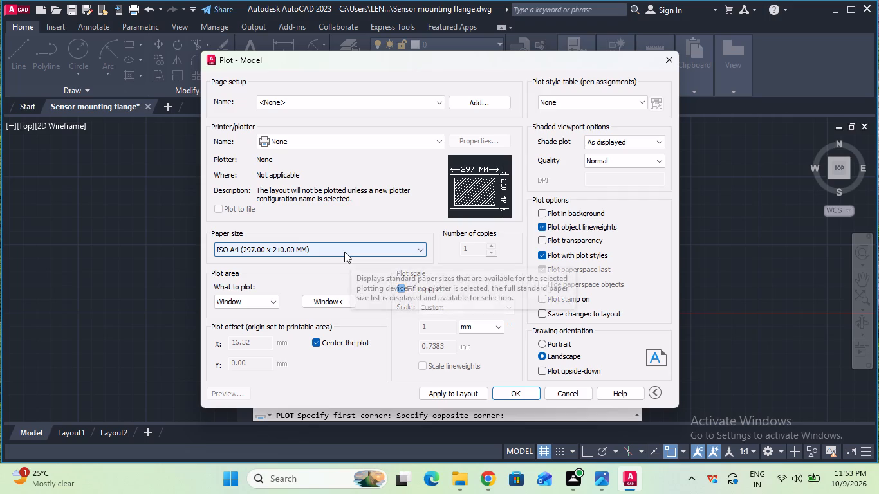
Plot with DWG To PDF.pc3 to "Sensor mounting flange-Model.pdf" in Documents, and close the resulting PDF.
left_click(371, 145)
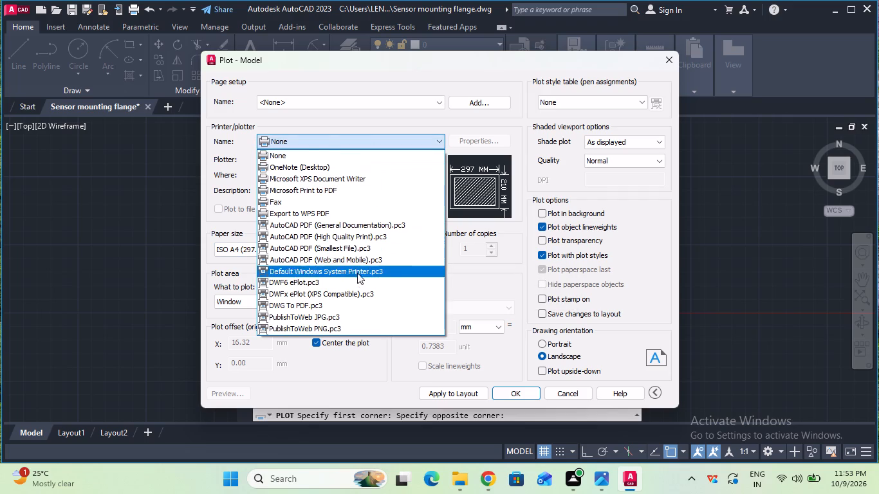
left_click(349, 305)
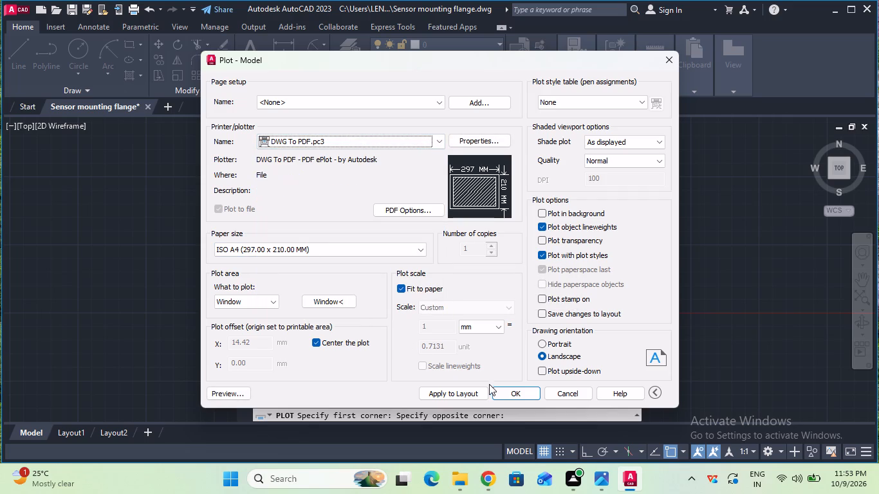
left_click(495, 390)
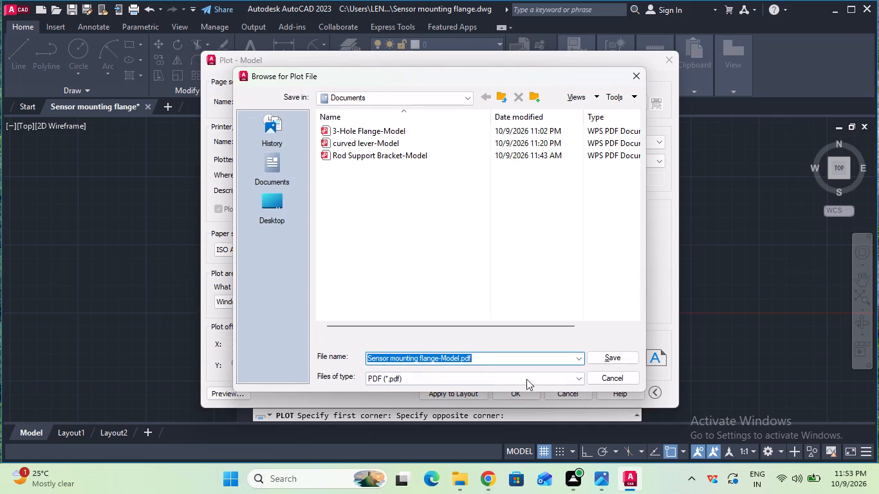
left_click(598, 360)
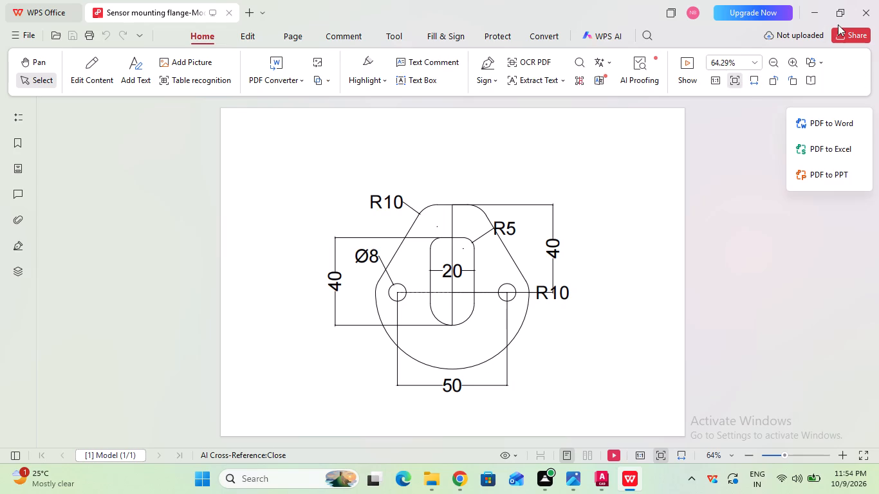
left_click(863, 14)
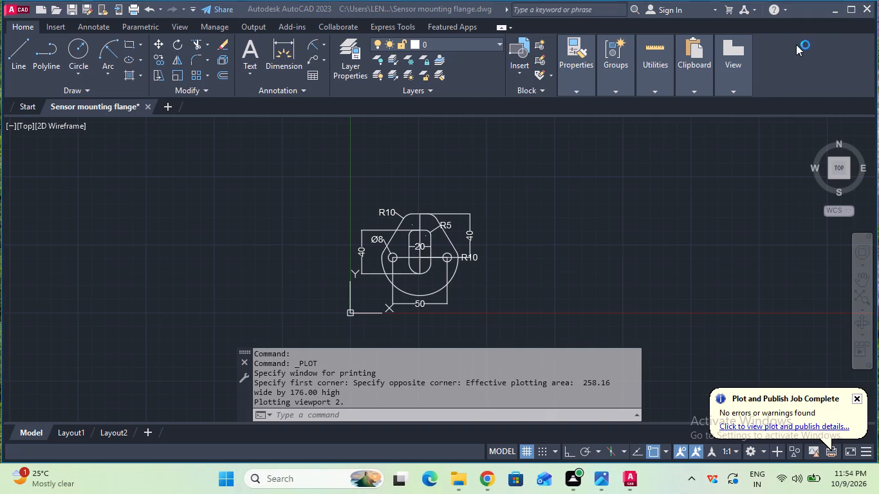
Close AutoCAD, saving the changes to the Sensor mounting flange drawing.
left_click(858, 8)
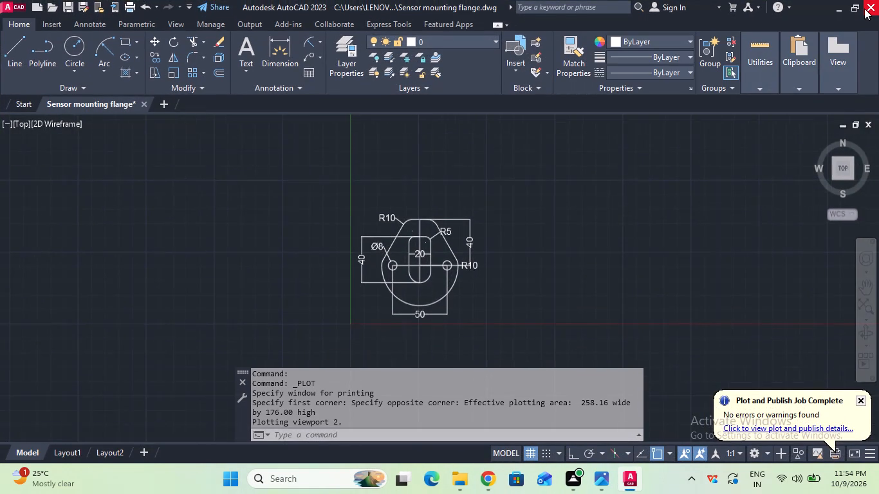
left_click(856, 9)
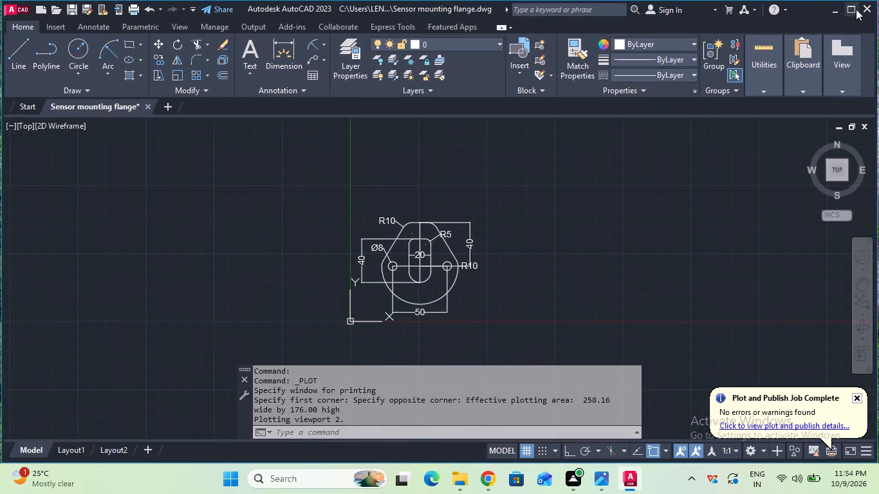
left_click(864, 8)
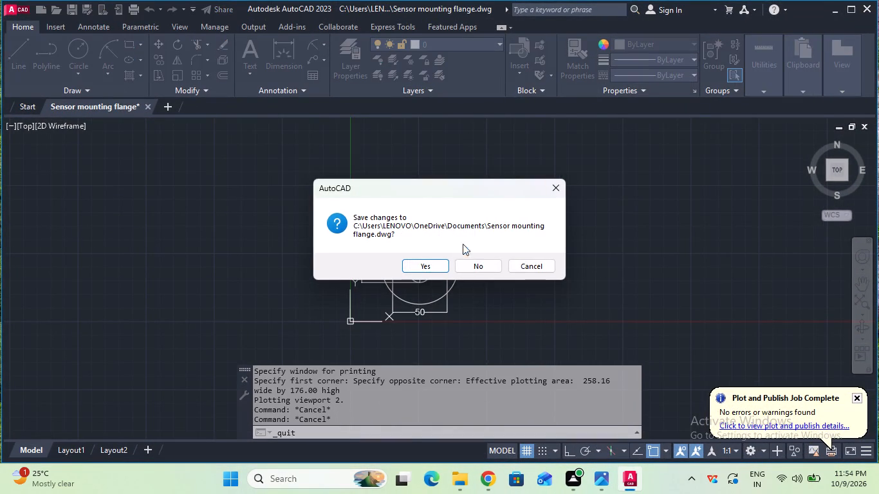
left_click(431, 259)
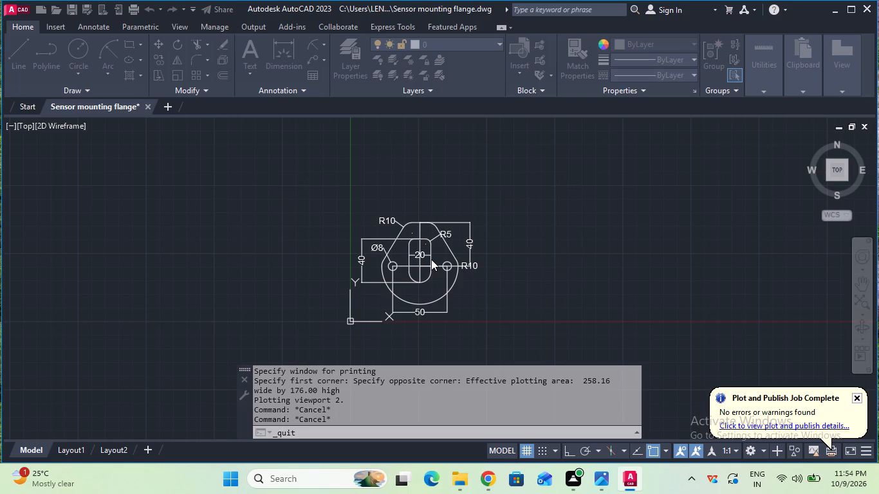